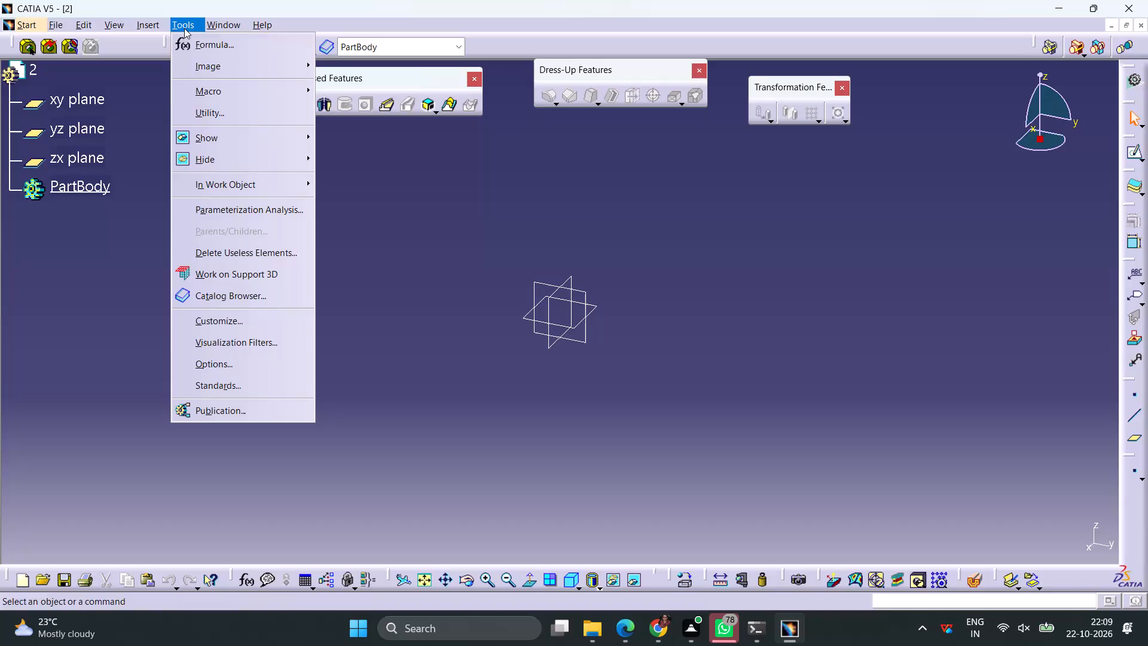
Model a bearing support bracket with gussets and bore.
Start recording a new macro with CATScript as its language, in the current Temp macro library.
left_click(222, 92)
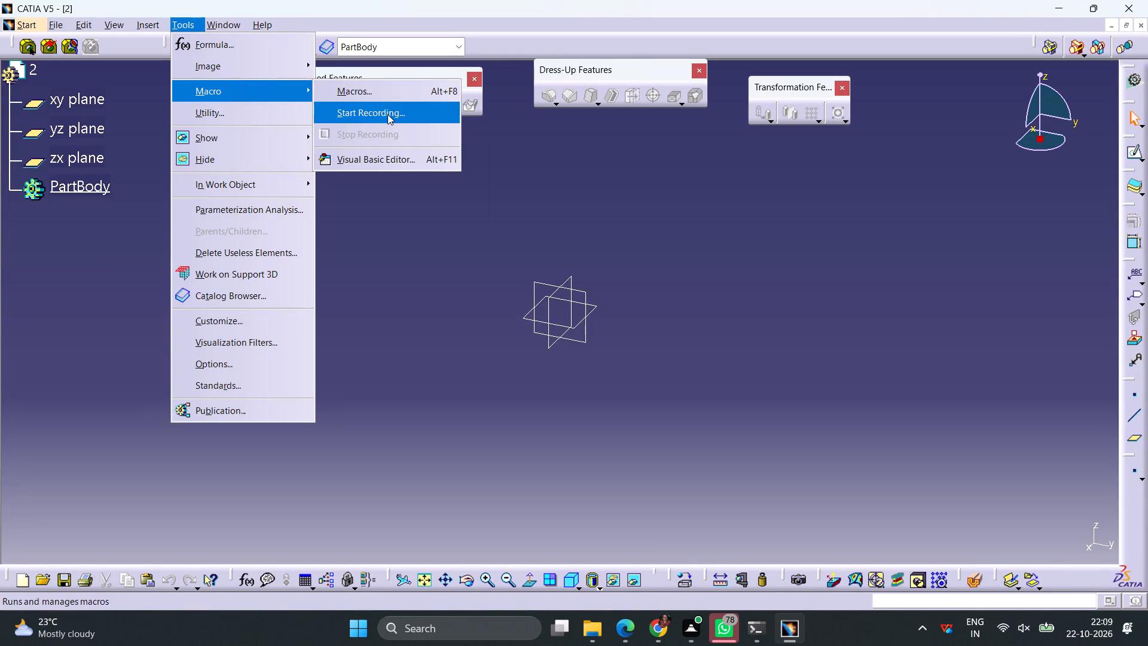
left_click(387, 114)
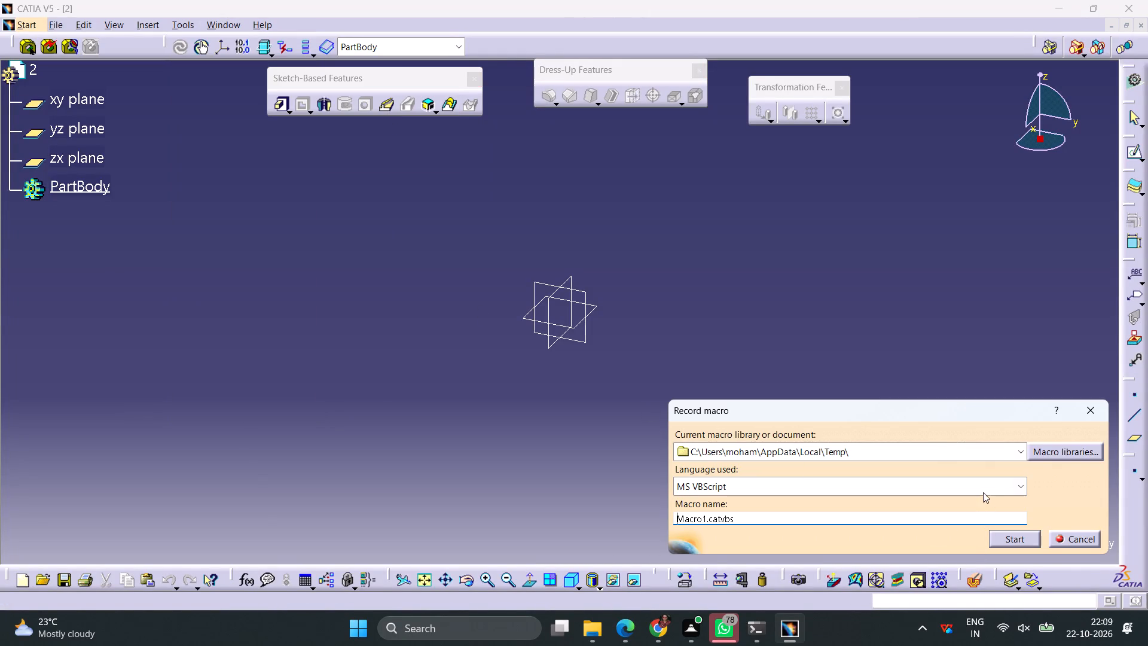
left_click(983, 492)
left_click(704, 510)
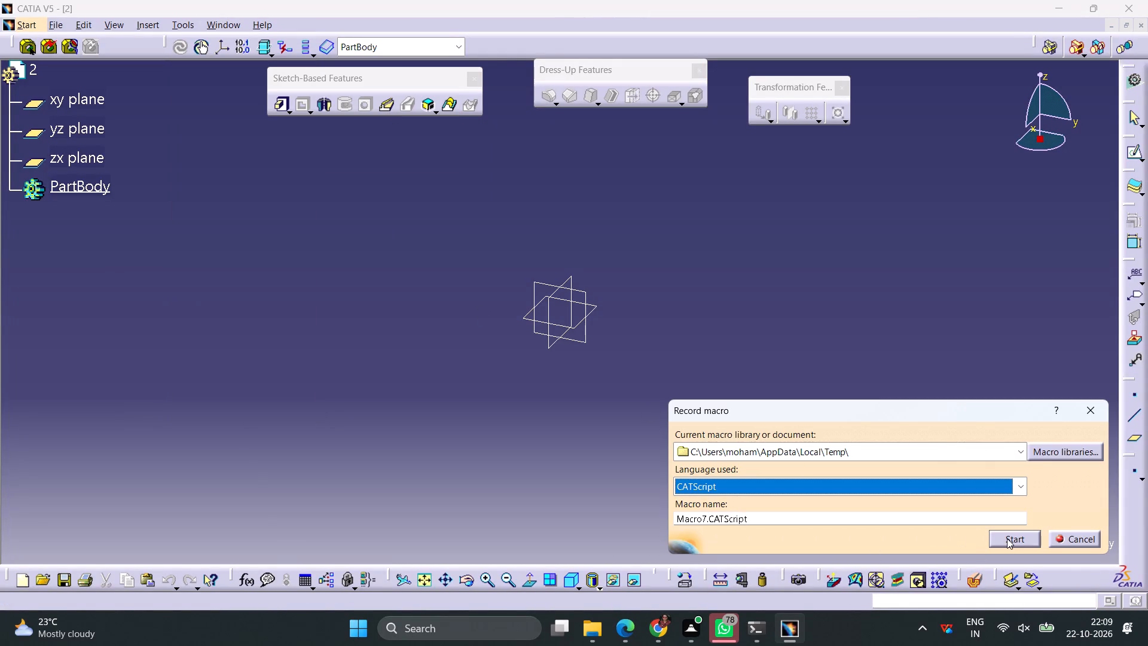
left_click(1007, 538)
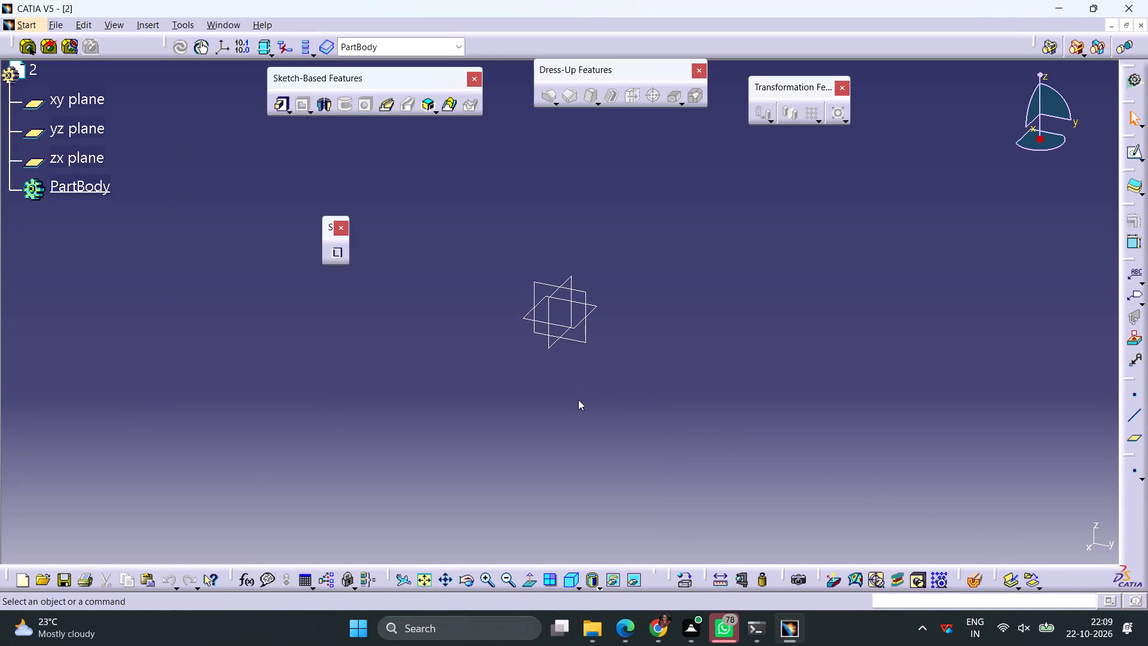
Start a sketch on the yz plane.
left_click(585, 337)
left_click(1135, 157)
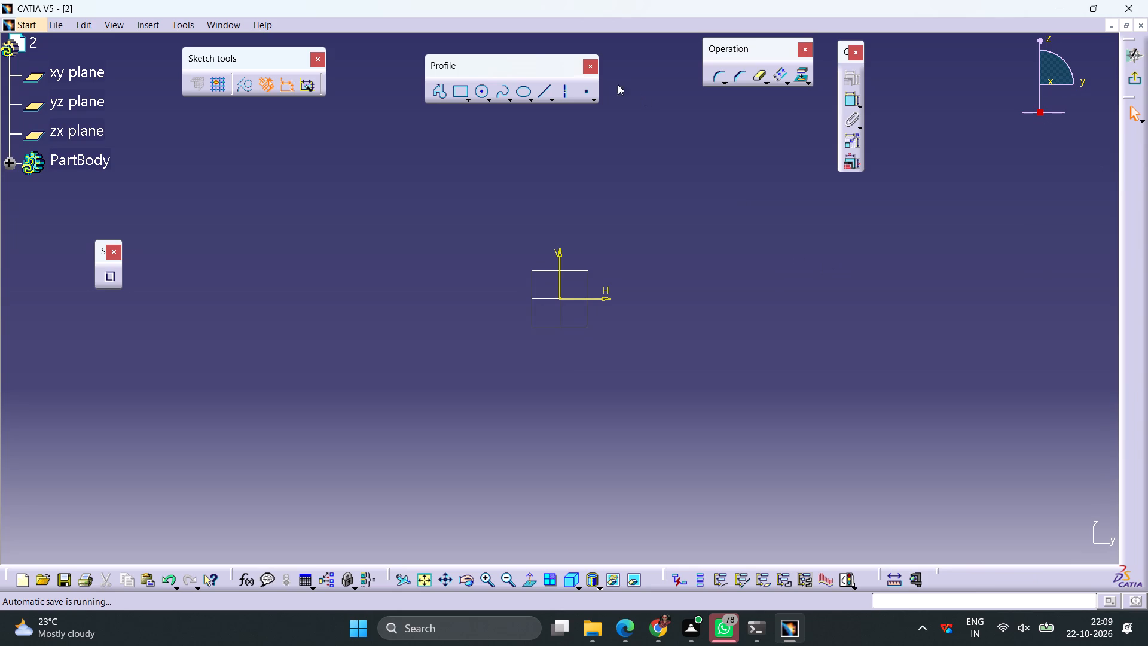
Sketch a circle centred on the origin and constrain its diameter to 30 mm.
left_click(477, 90)
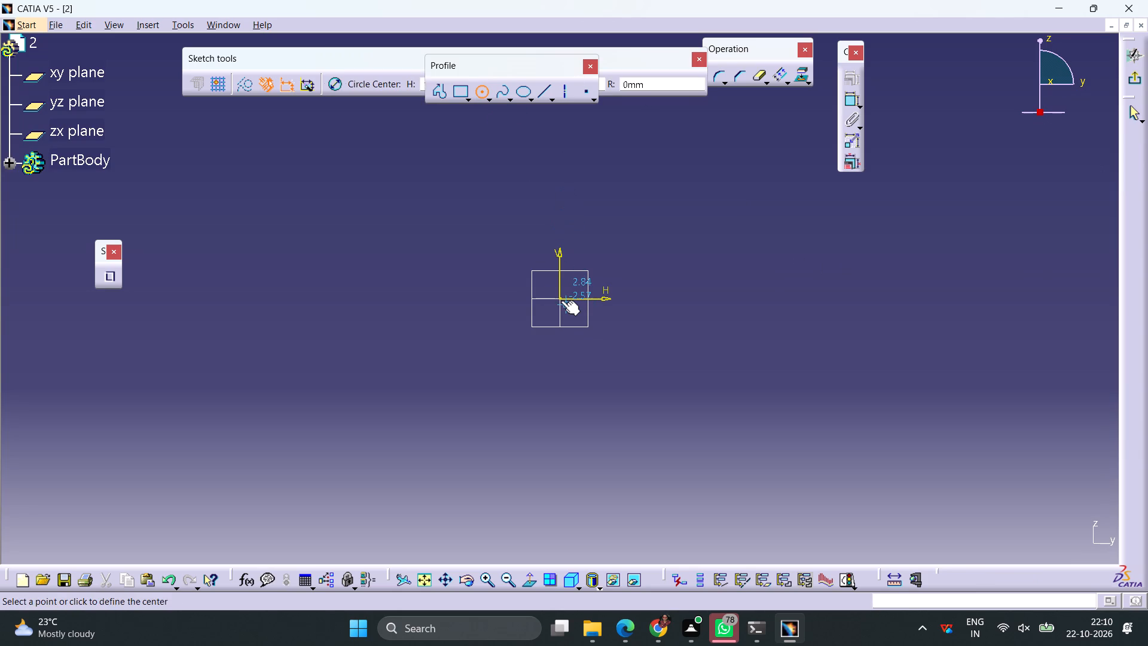
left_click(561, 300)
left_click(602, 267)
left_click(853, 96)
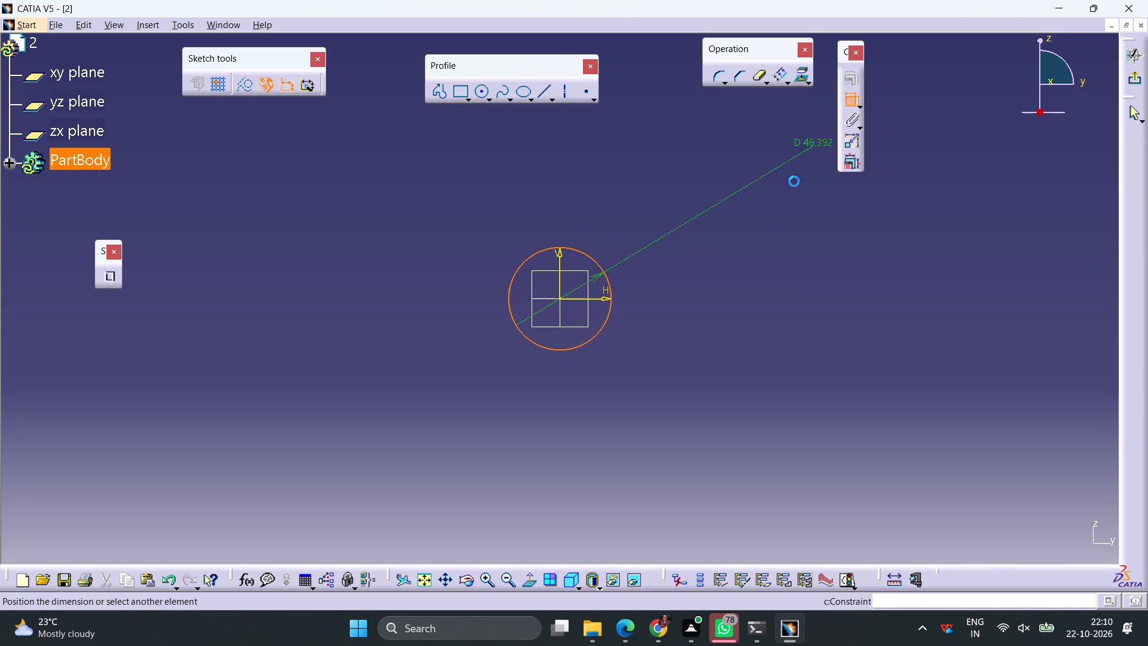
left_click(723, 257)
double_click(732, 255)
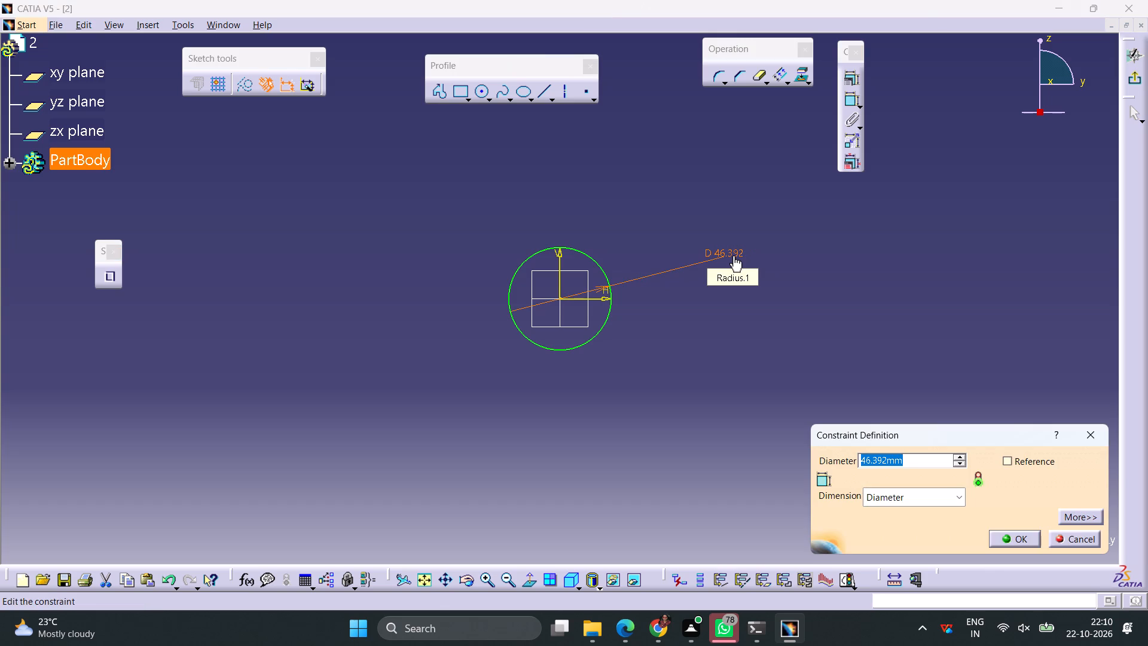
type("30")
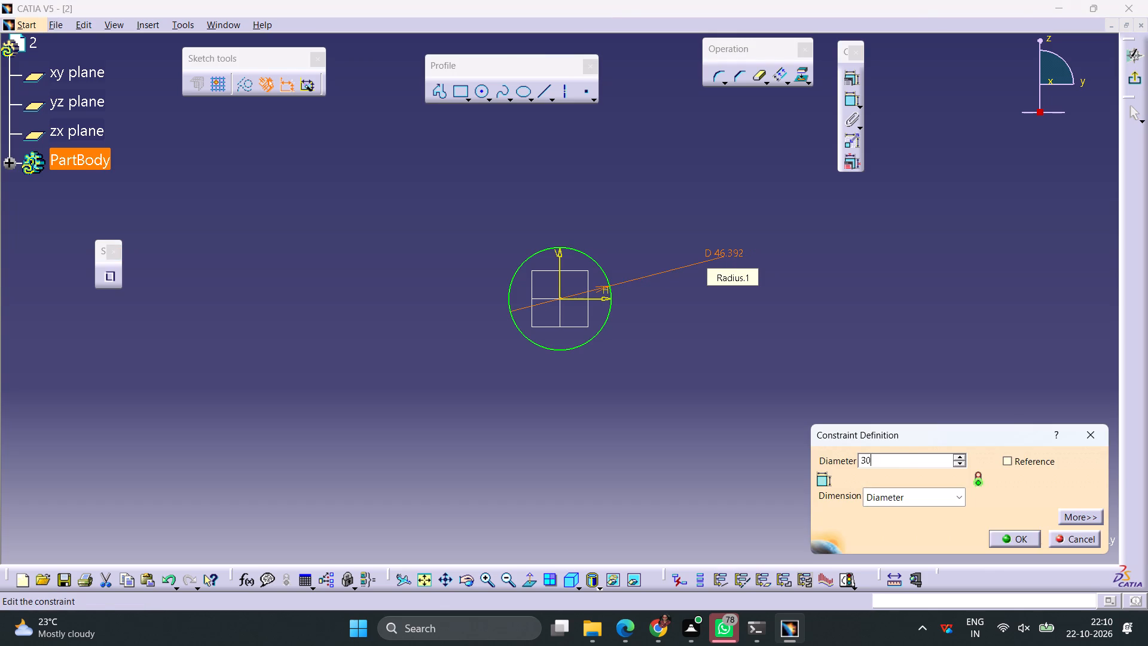
key("Return")
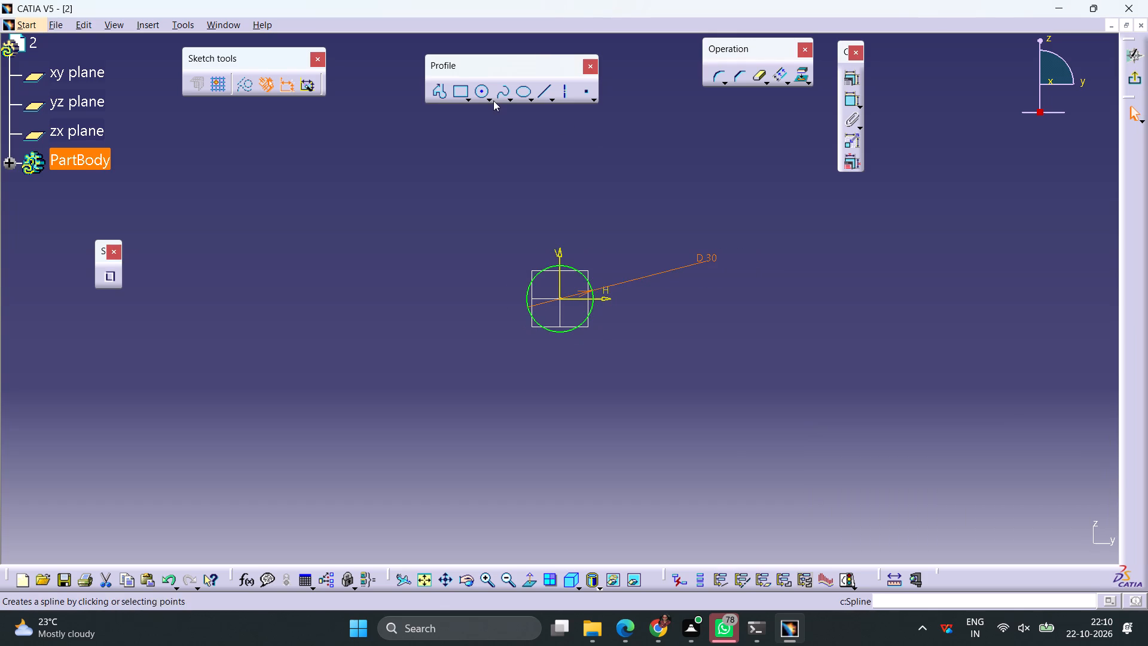
Sketch a larger circle concentric with the first and constrain its diameter to 60 mm.
left_click(484, 96)
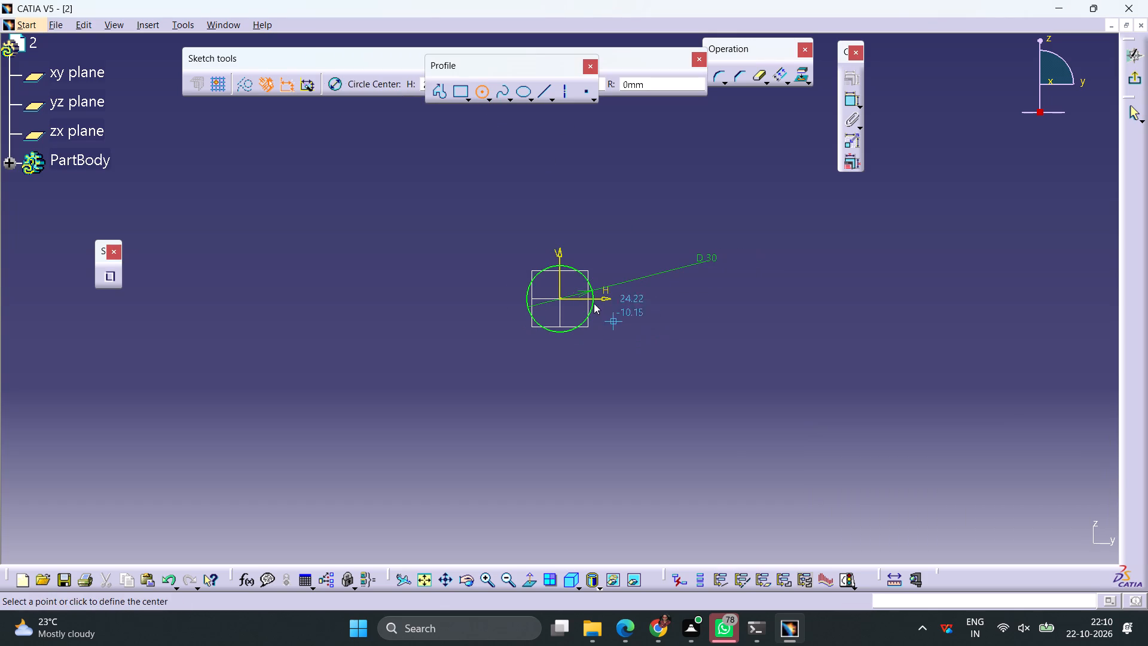
left_click(560, 297)
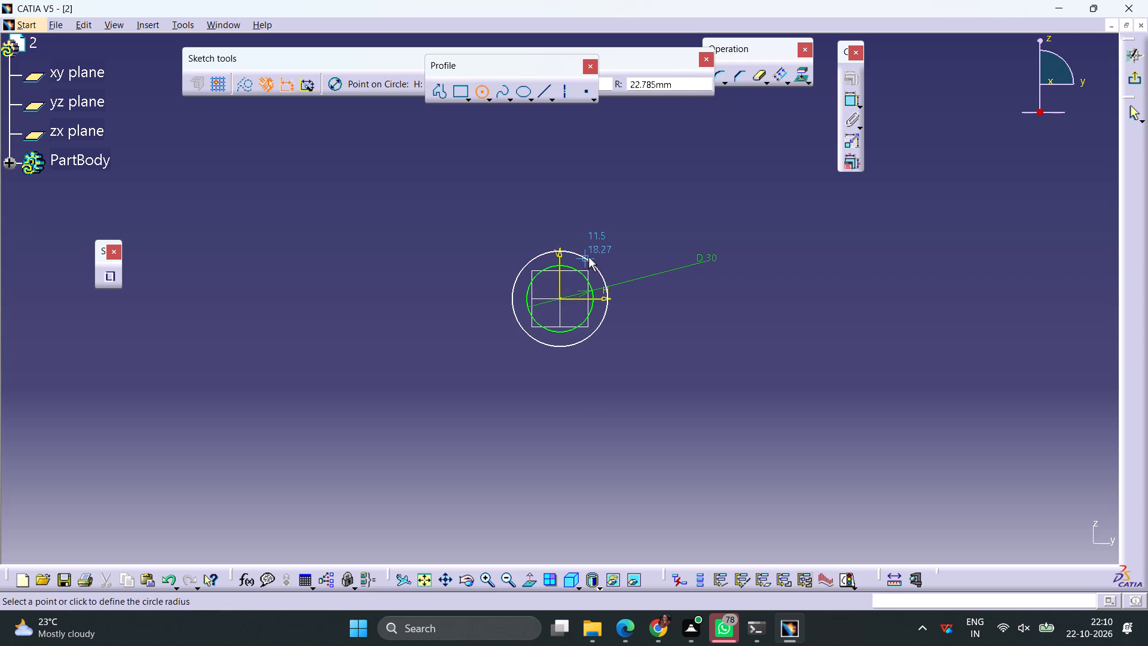
left_click(599, 254)
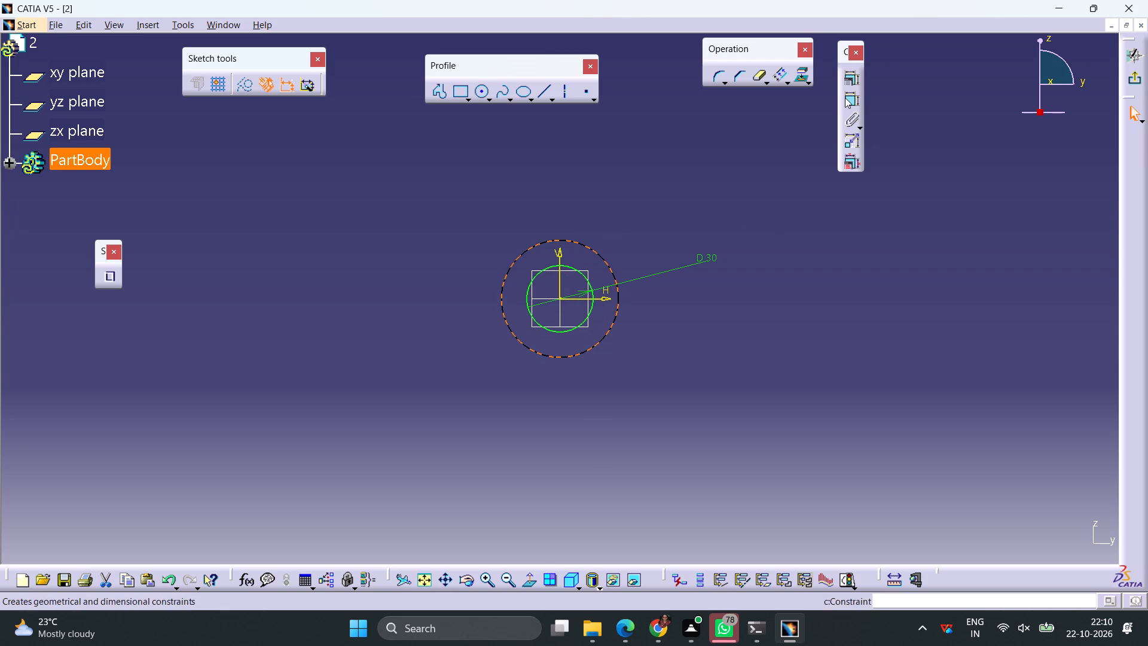
left_click(845, 97)
left_click(688, 227)
double_click(694, 221)
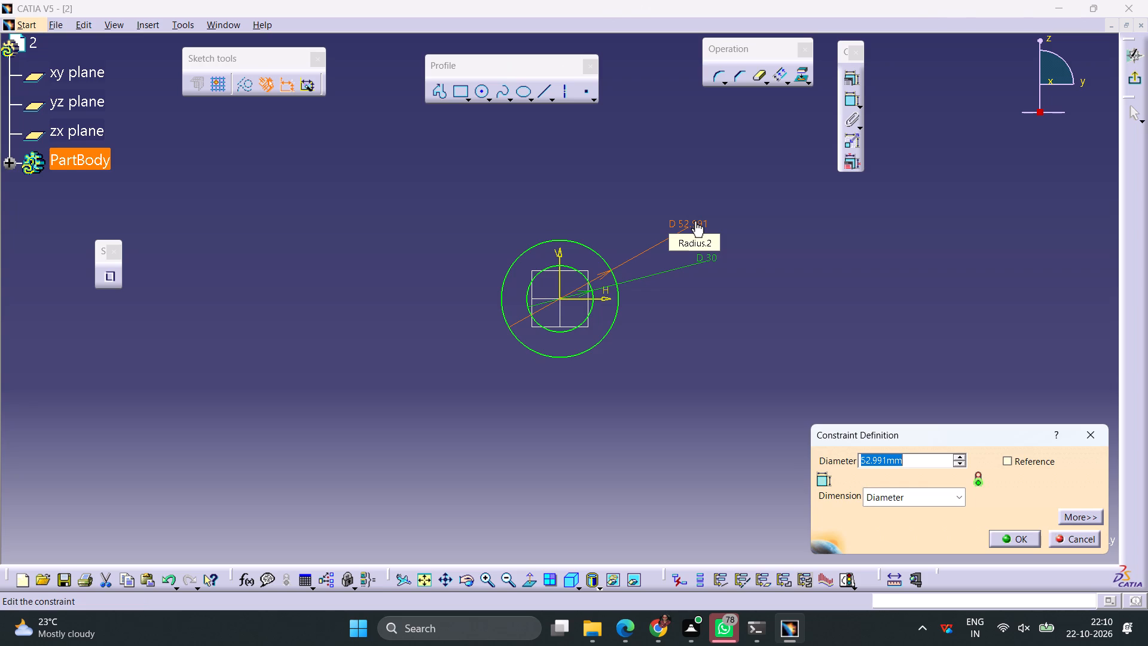
key("3")
key("BackSpace")
type("60")
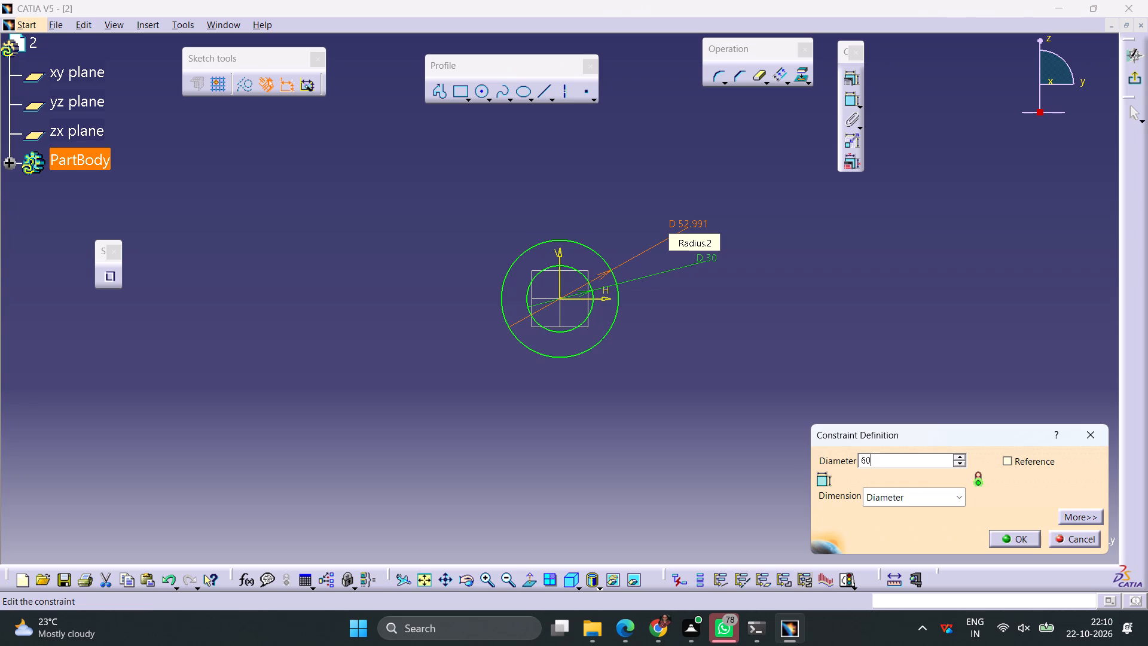
key("Return")
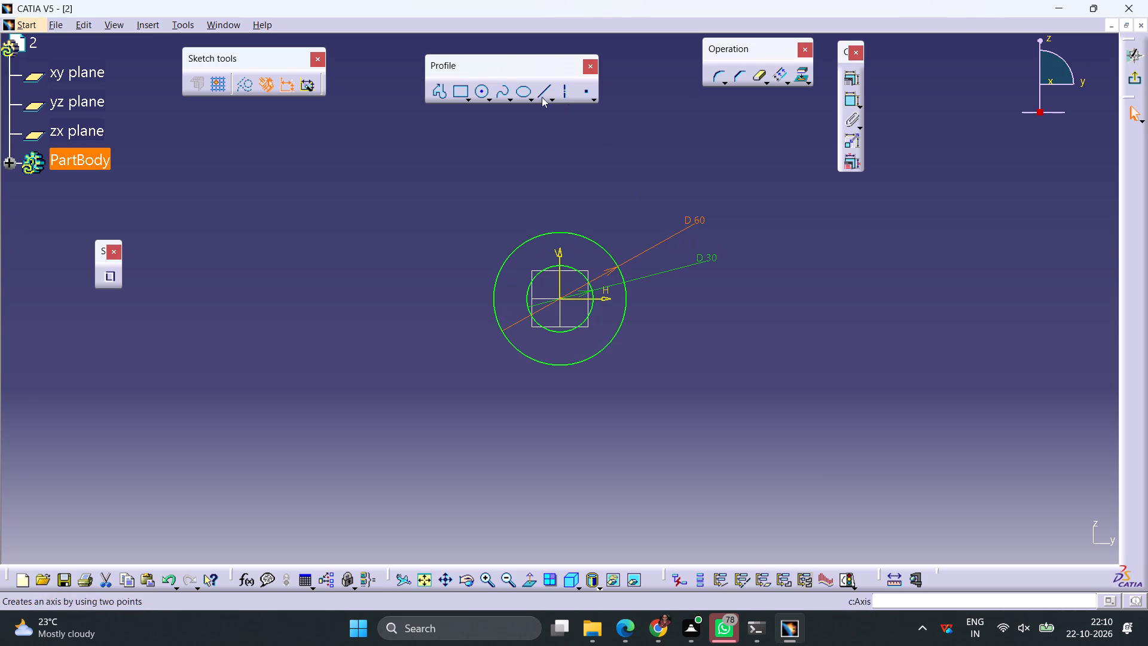
Draw a horizontal construction line symmetrically about the origin, extending past both sides of the outer circle.
left_click(538, 92)
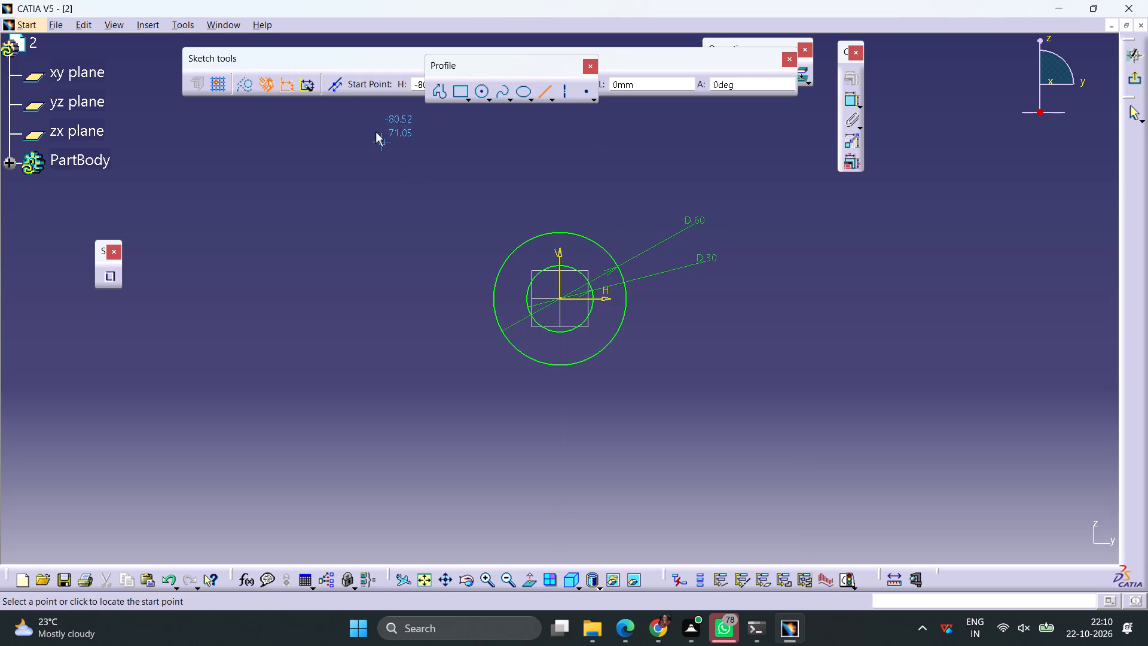
left_click(339, 90)
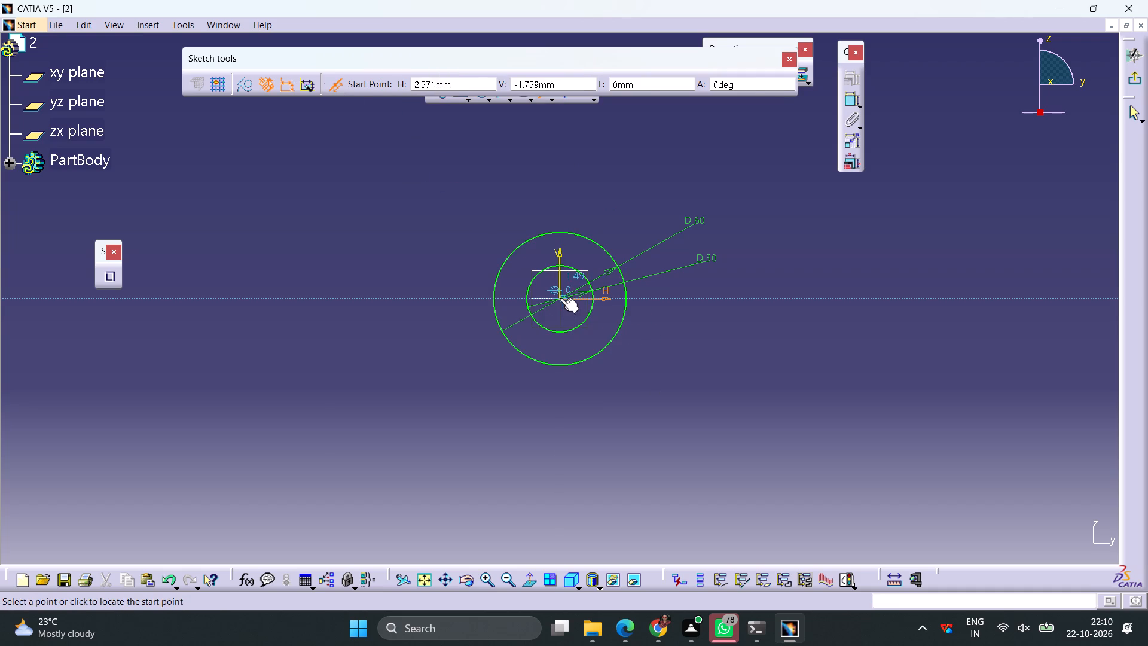
left_click(560, 298)
left_click(242, 89)
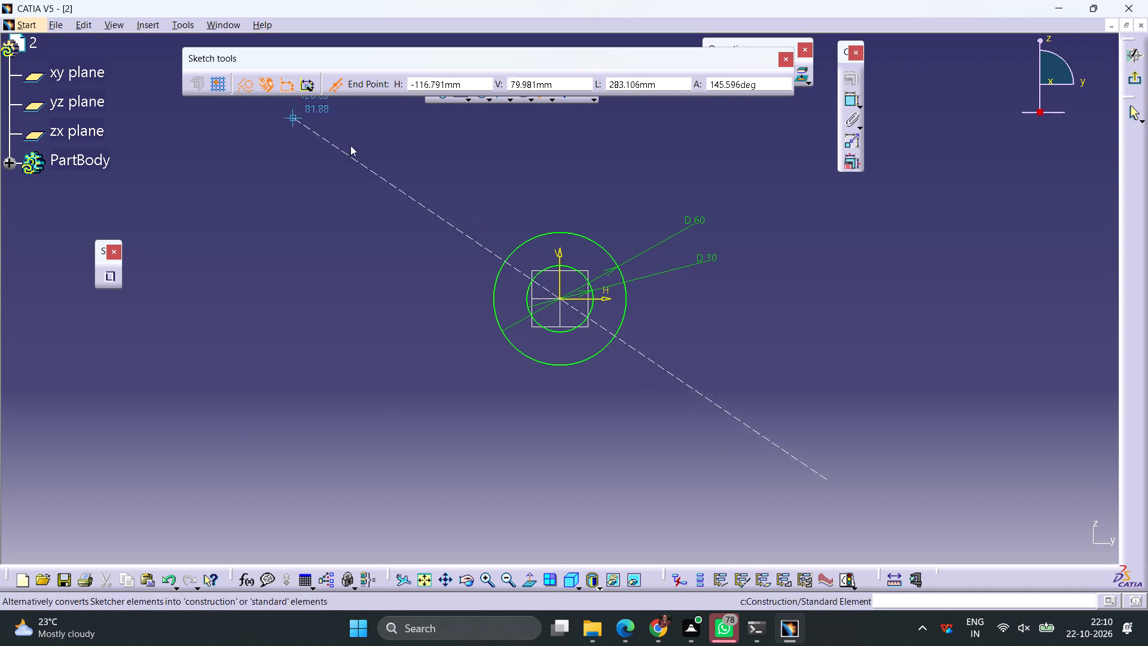
left_click(694, 300)
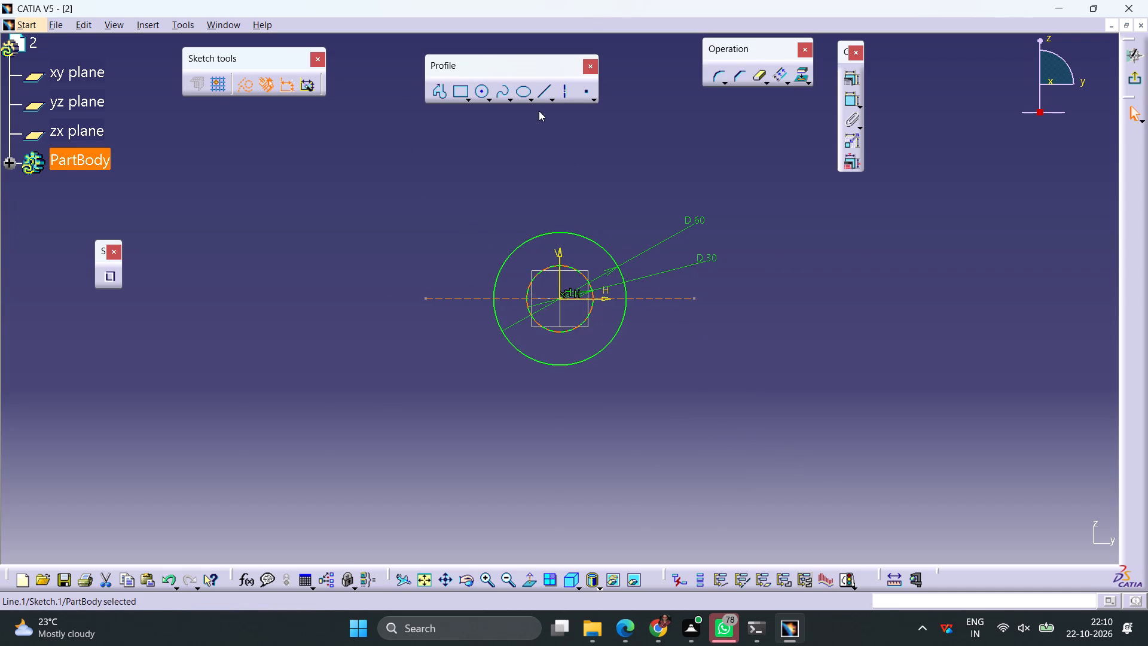
Draw a standard vertical line downward from the outer circle's left intersection with the construction line and constrain its length to 80-15 (65 mm).
left_click(537, 97)
left_click(245, 89)
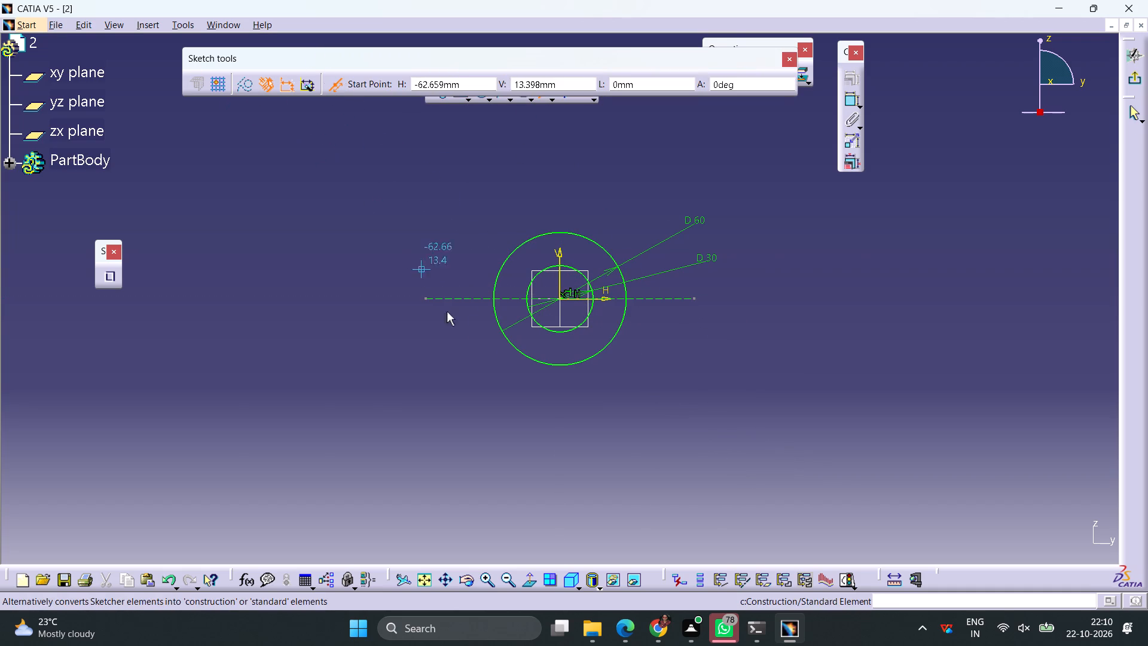
left_click(493, 298)
left_click(333, 83)
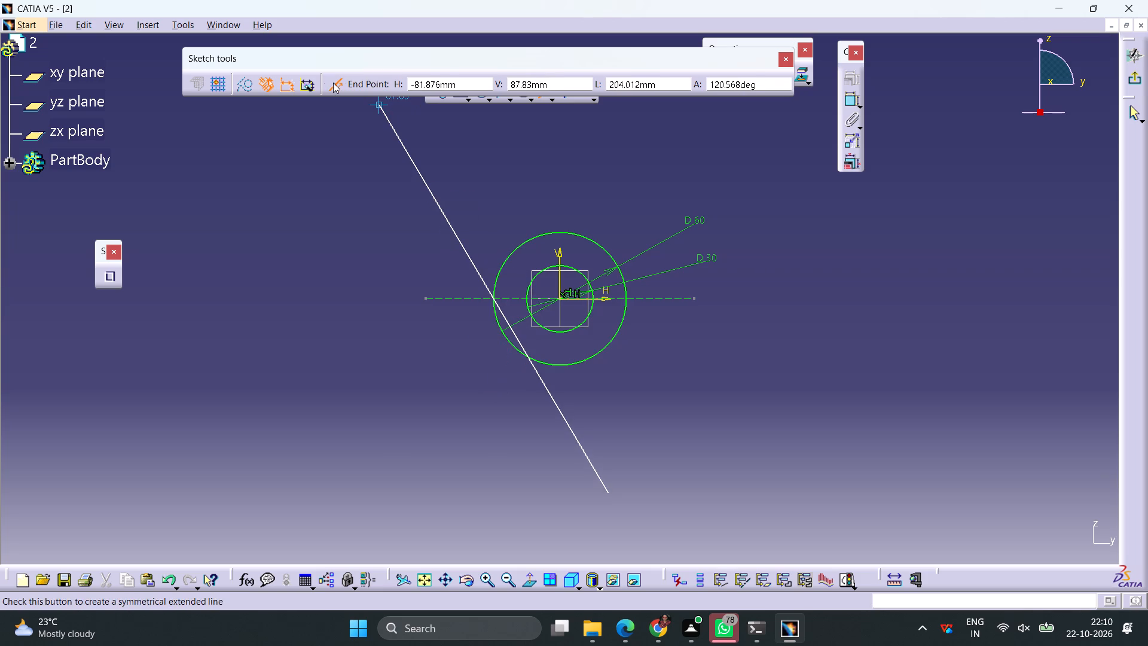
left_click(492, 446)
left_click(852, 99)
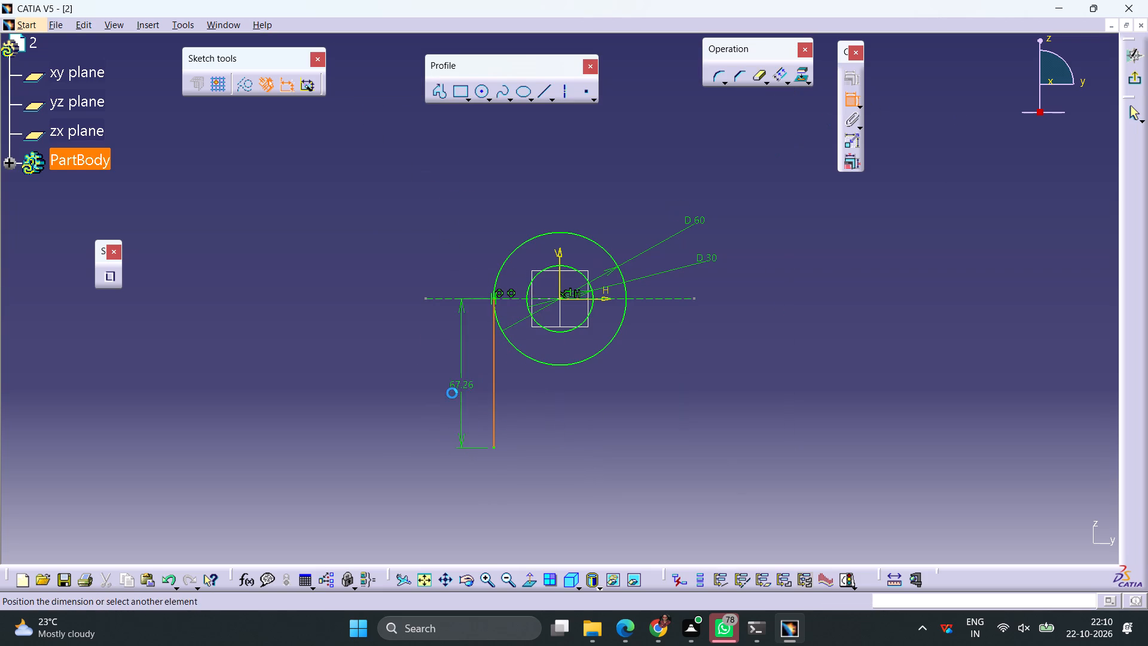
left_click(460, 389)
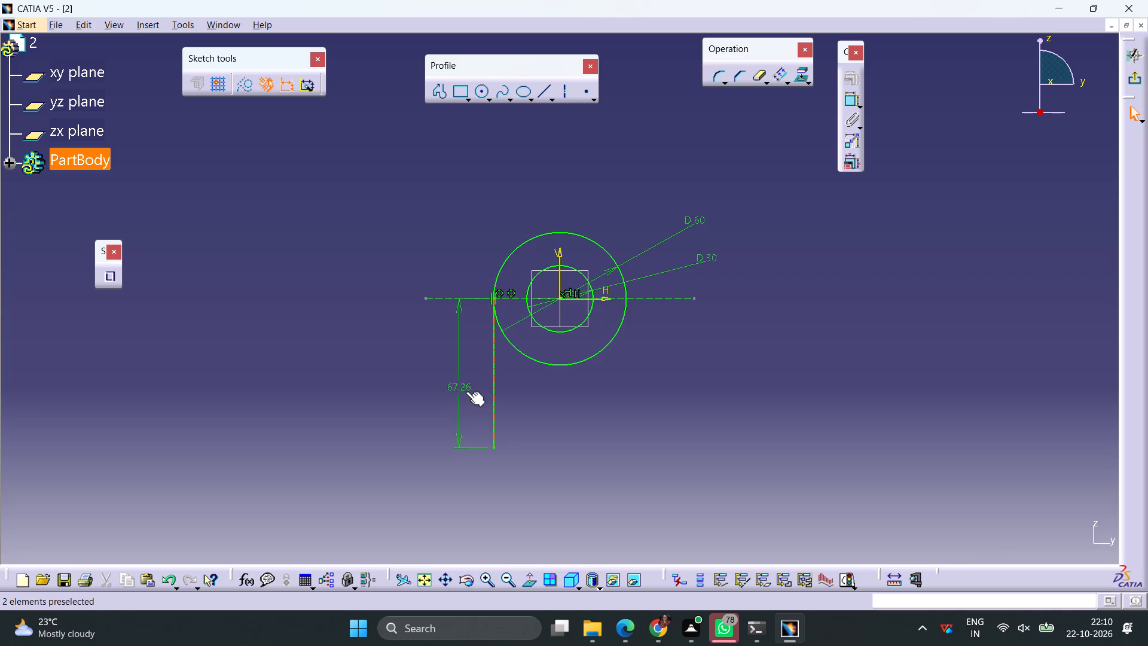
double_click(466, 391)
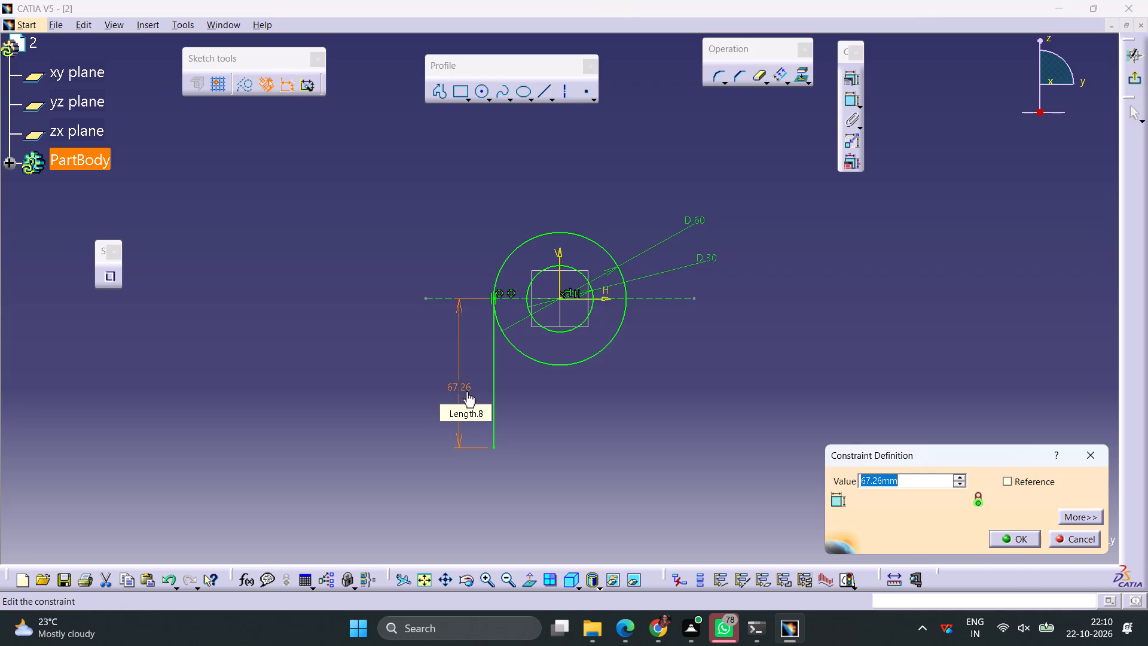
type("80-15")
key("Return")
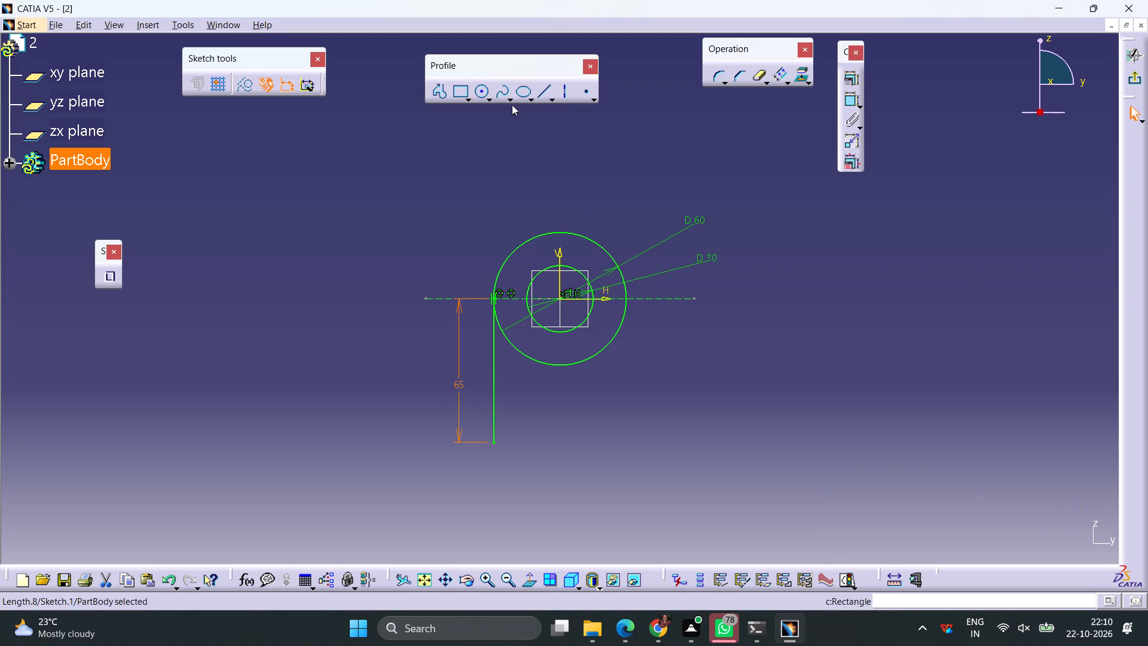
Draw a vertical line downward from the outer circle's right intersection with the construction line and constrain its length to 65 mm.
left_click(541, 96)
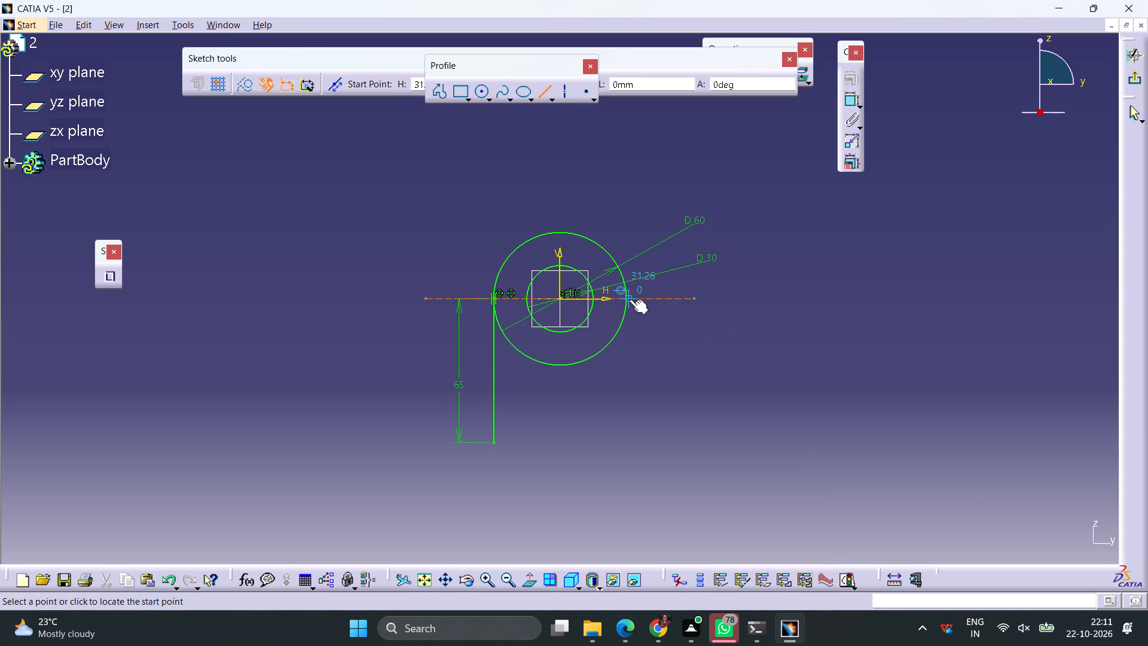
left_click(625, 299)
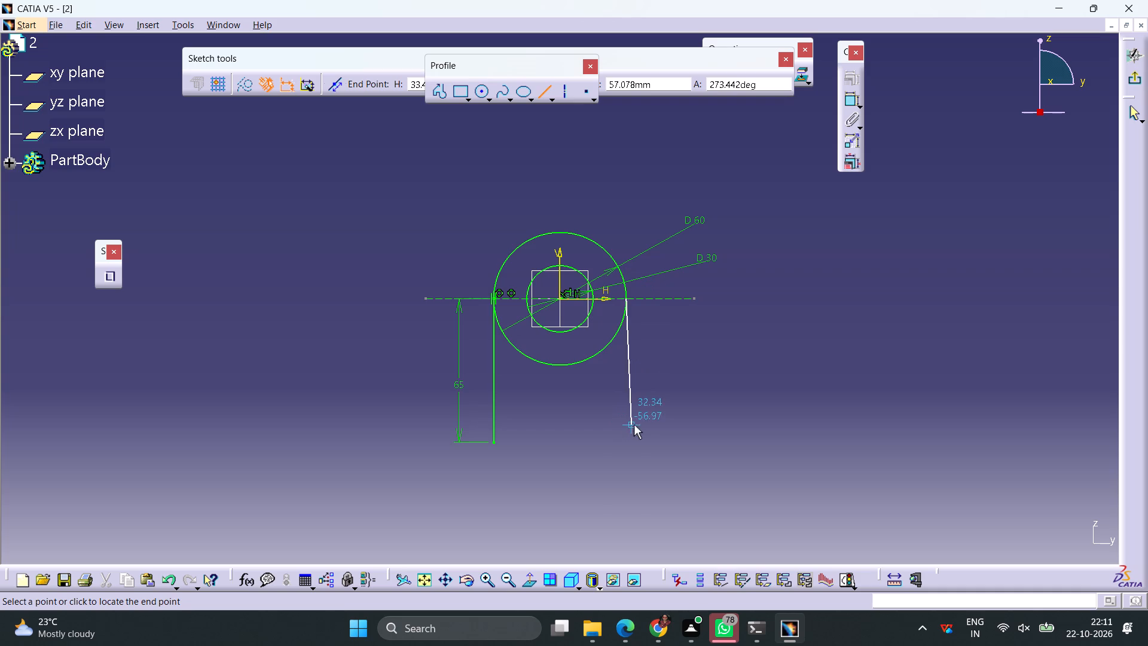
left_click(628, 427)
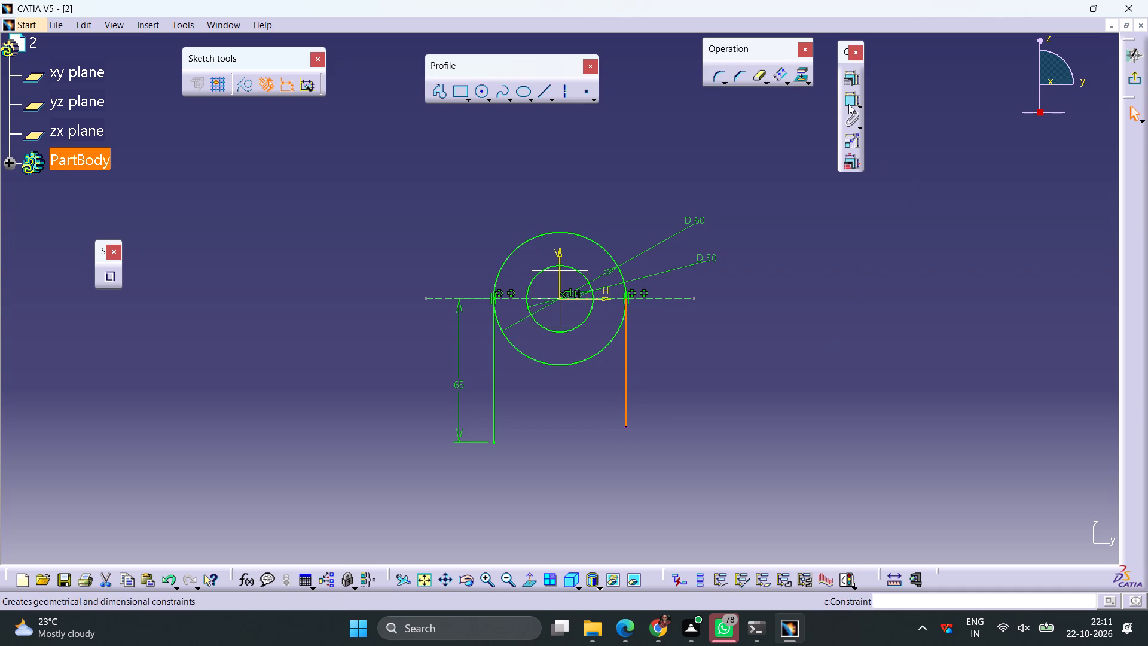
left_click(848, 103)
left_click(697, 379)
double_click(703, 374)
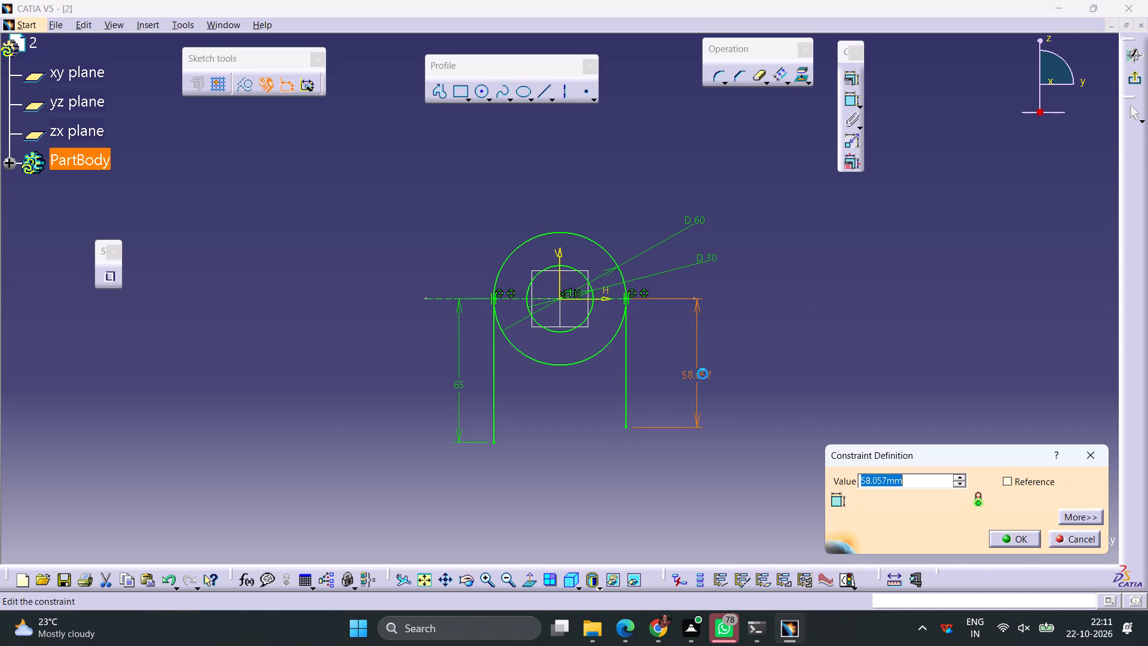
type("65")
key("Return")
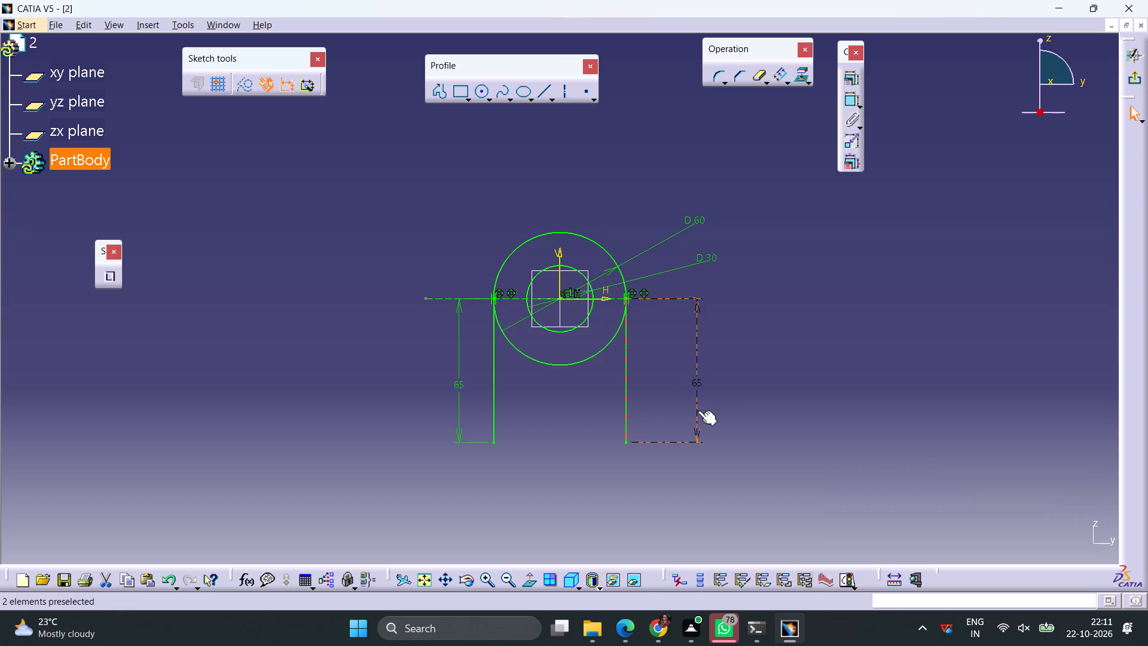
Draw a short horizontal line outward from the lower end of the right vertical line.
left_click(544, 87)
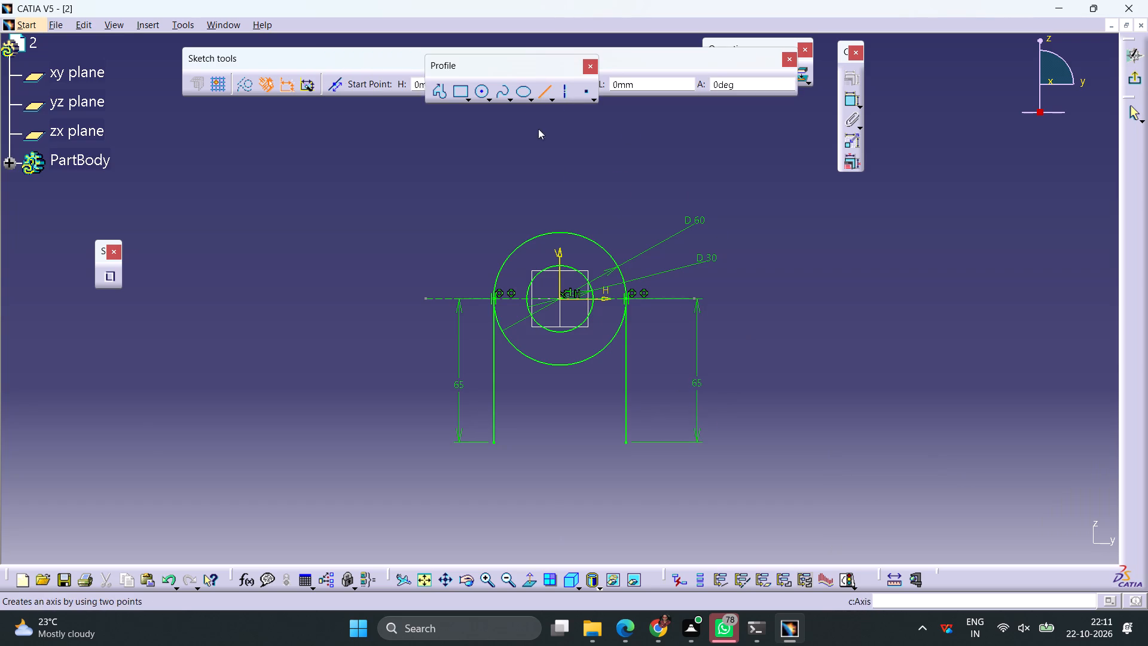
middle_click_drag(584, 423, 558, 355)
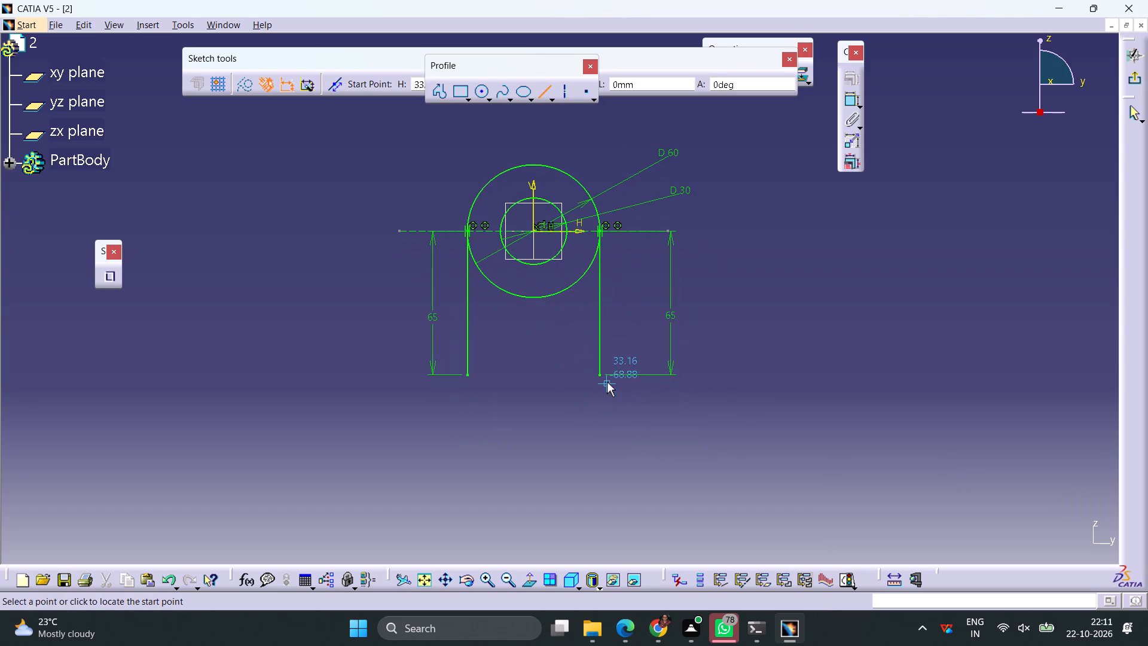
left_click(602, 374)
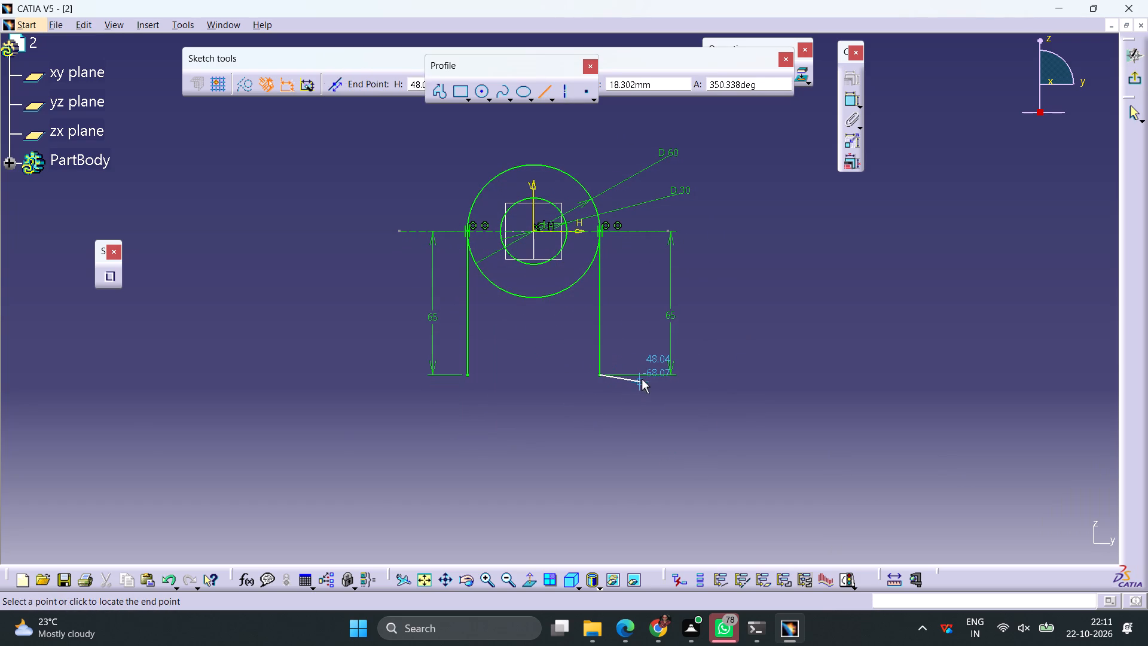
left_click(641, 376)
left_click(719, 377)
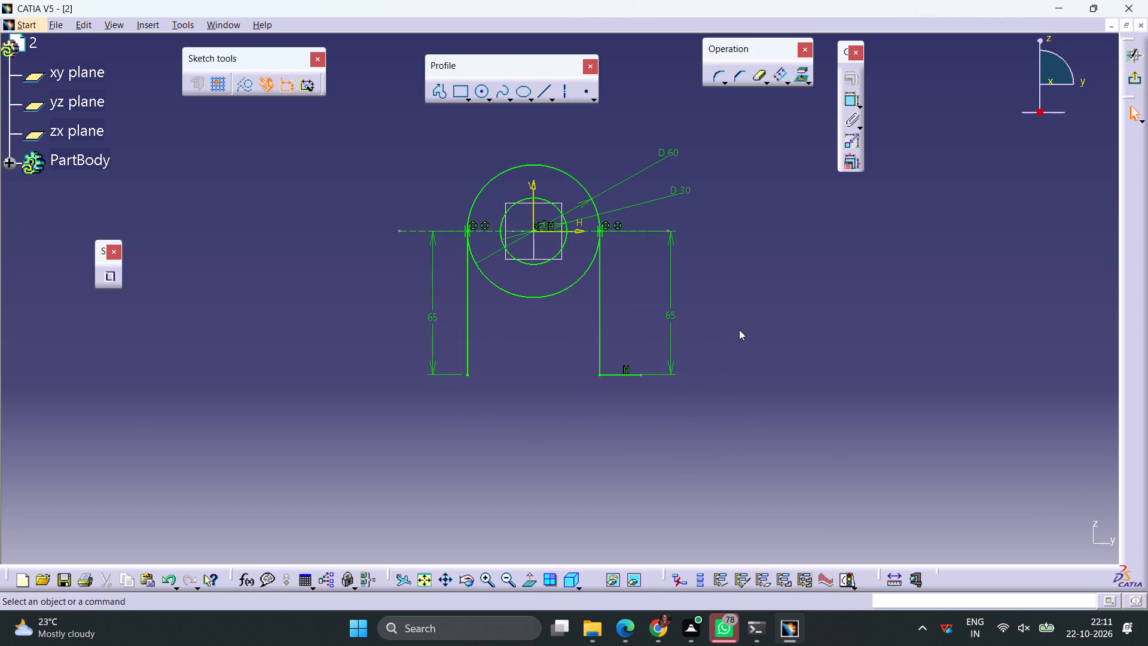
Constrain the outer end of the right horizontal line to 106/2 (53 mm) from the vertical axis.
left_click(851, 102)
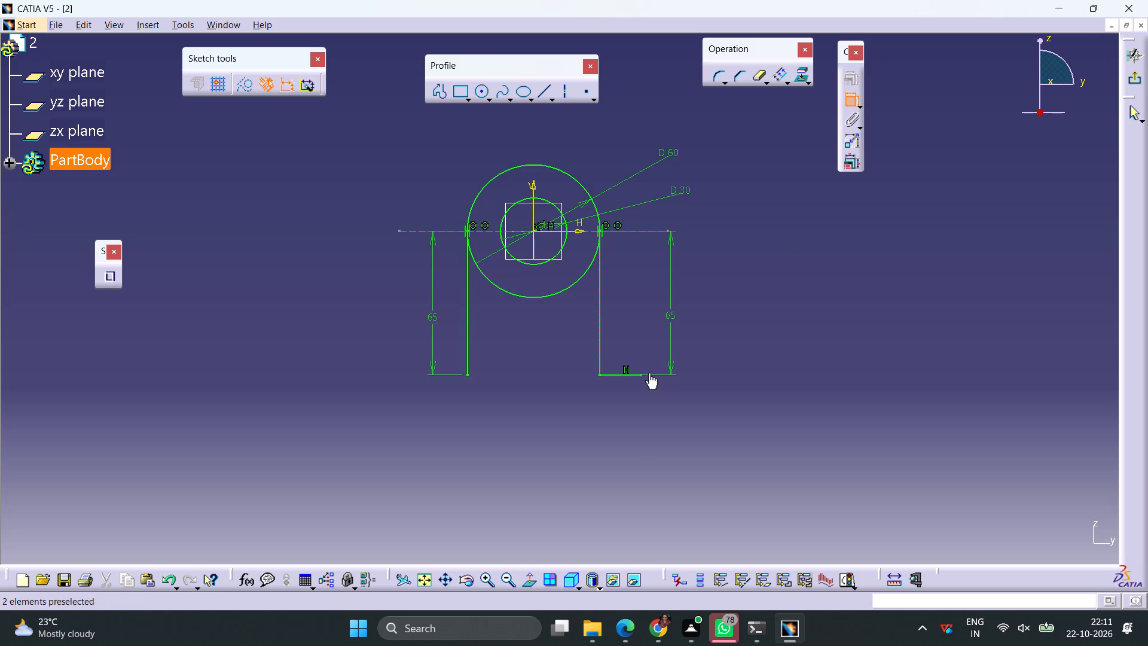
left_click(639, 375)
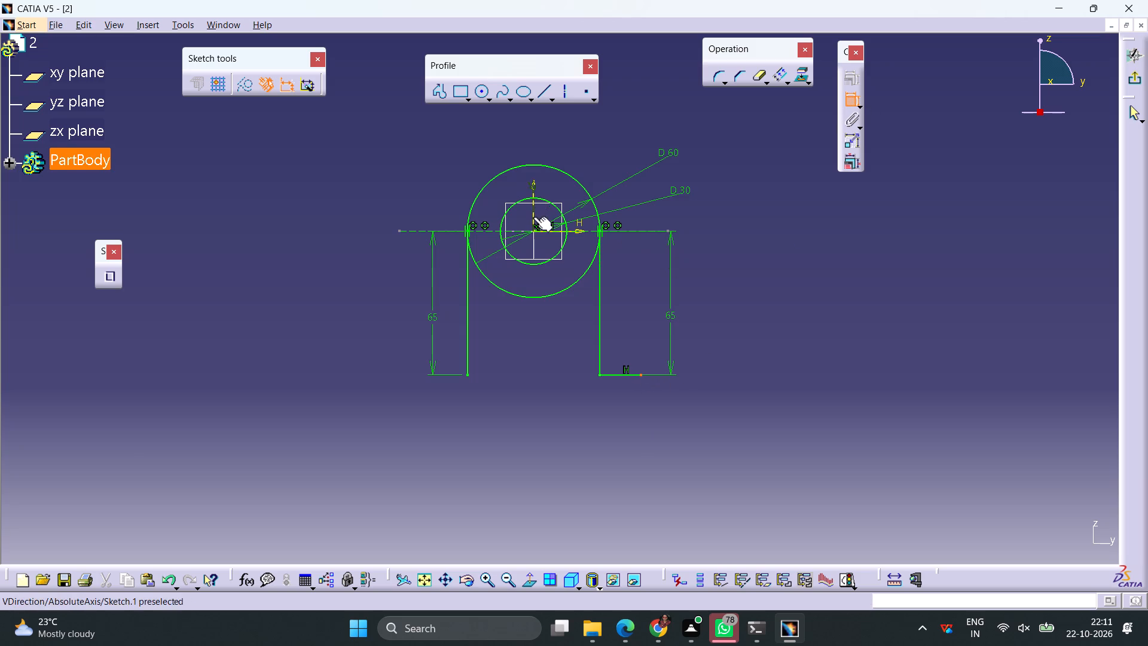
left_click(533, 217)
left_click(582, 157)
double_click(581, 156)
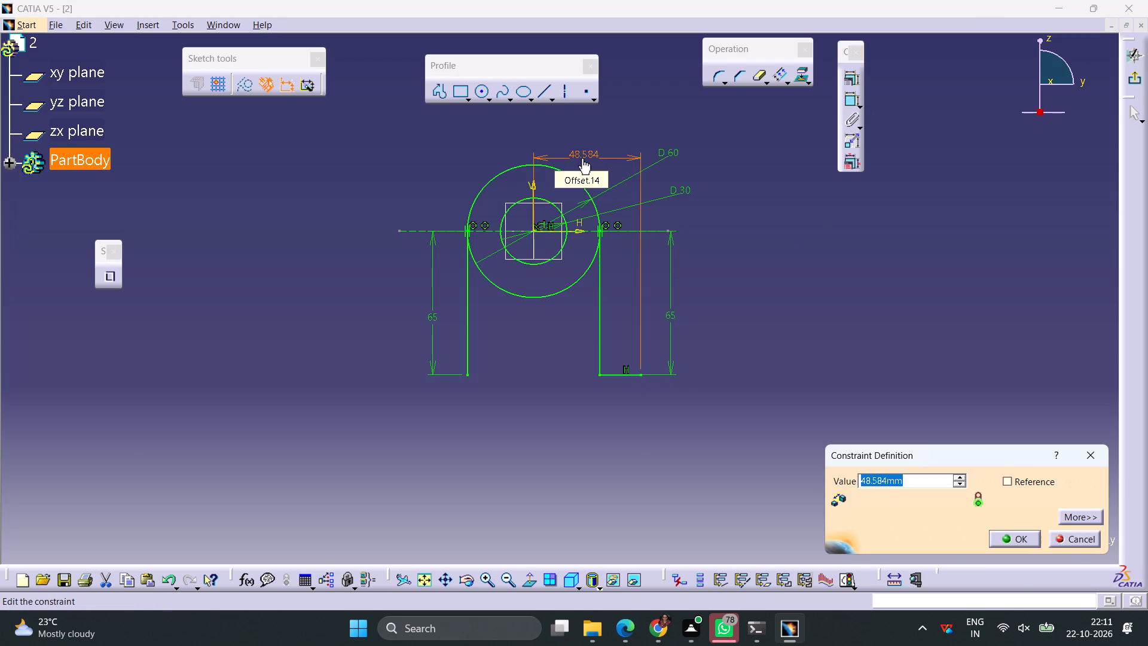
type("106/2")
key("Return")
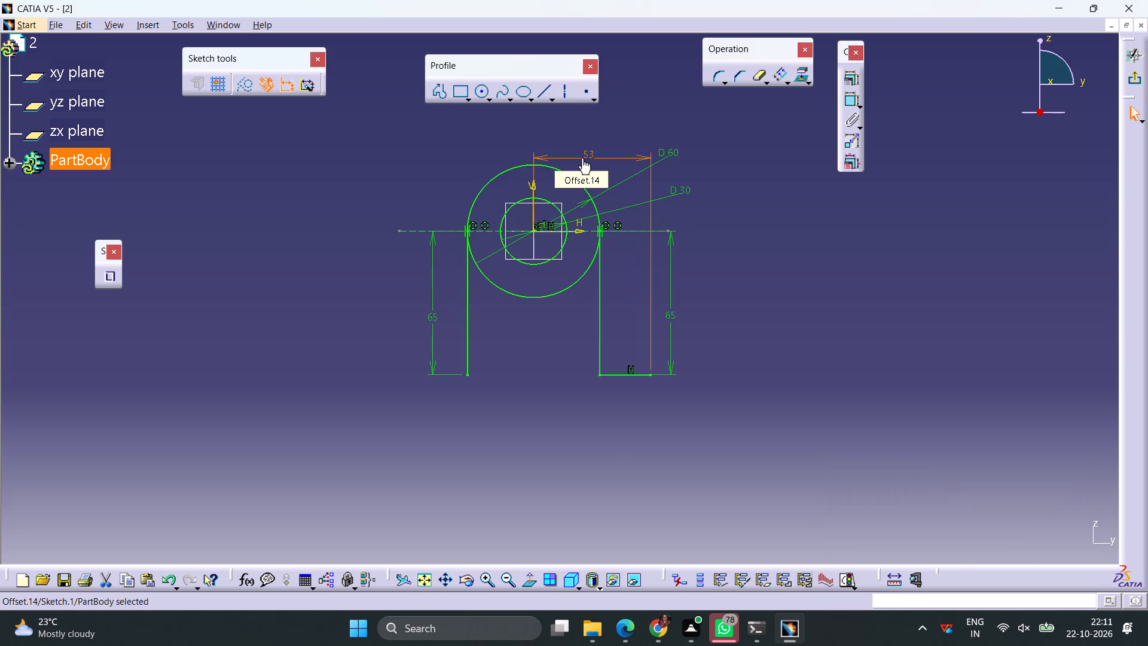
left_click(719, 395)
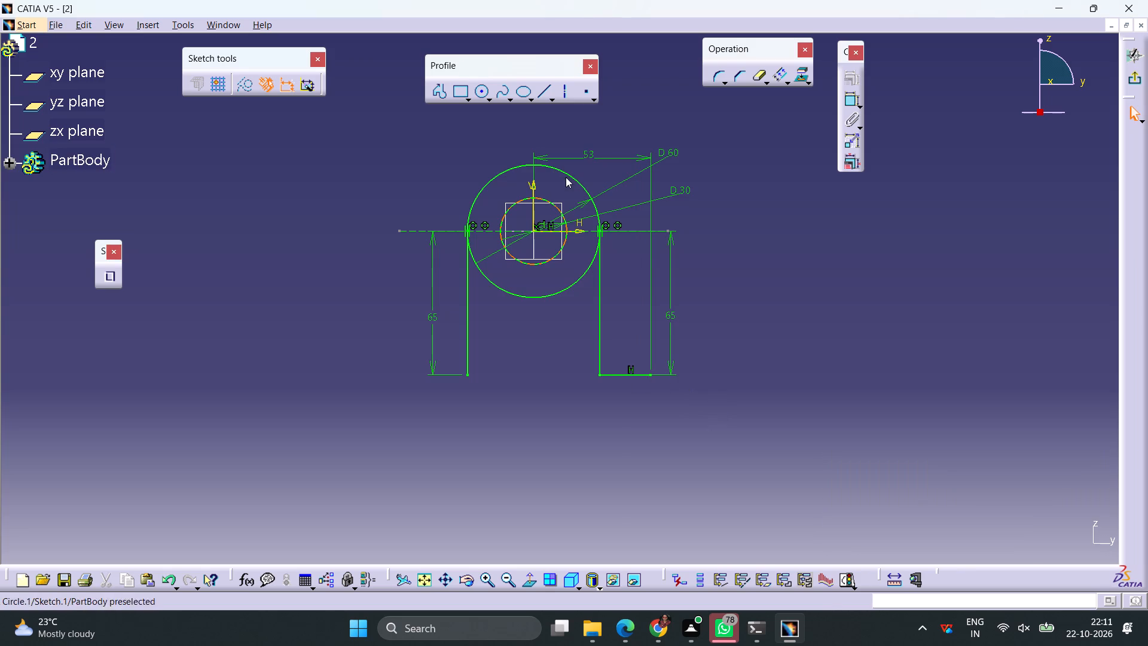
Draw a horizontal line outward from the left vertical line's lower end and constrain its outer end 53 mm from the vertical axis.
left_click(545, 92)
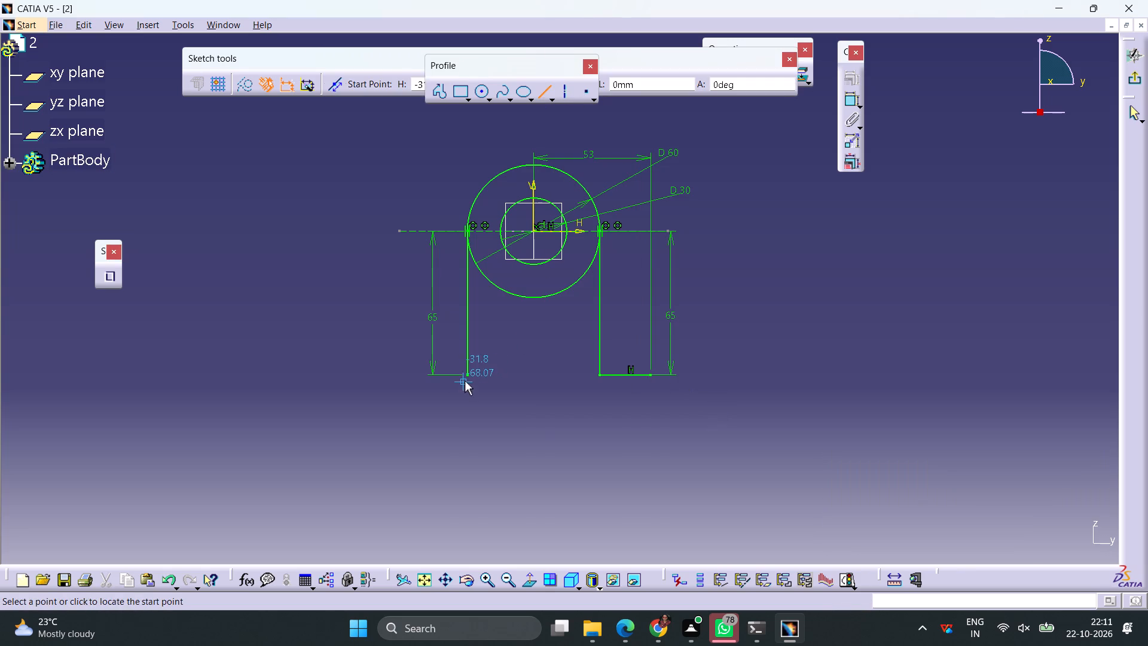
left_click(469, 376)
left_click(402, 371)
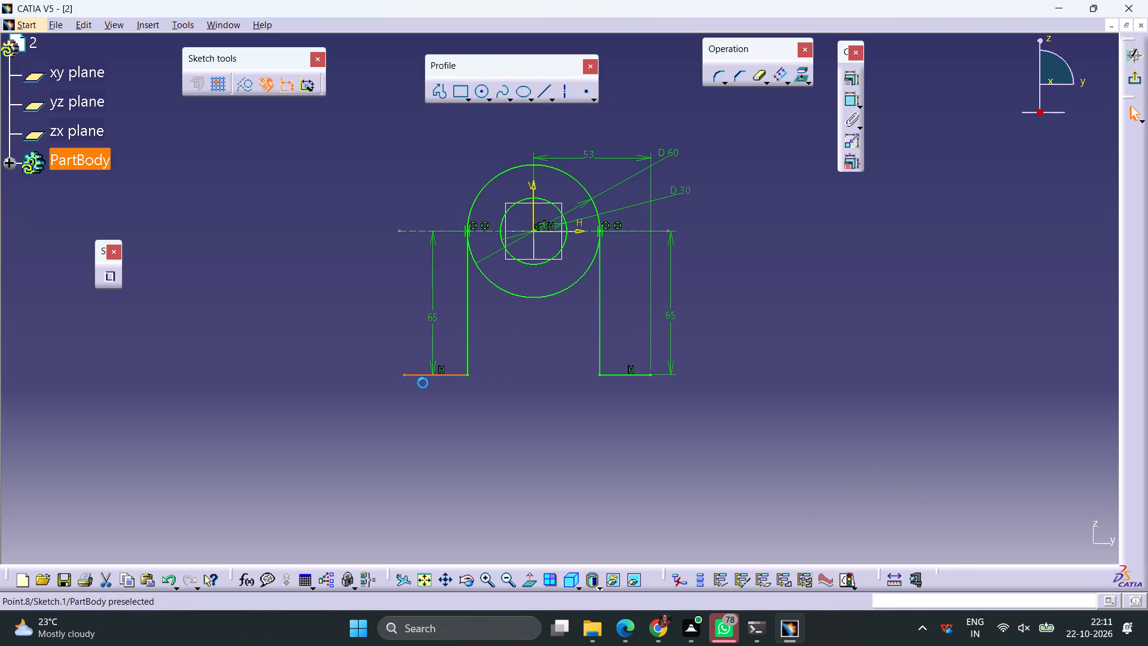
left_click(915, 221)
left_click(851, 100)
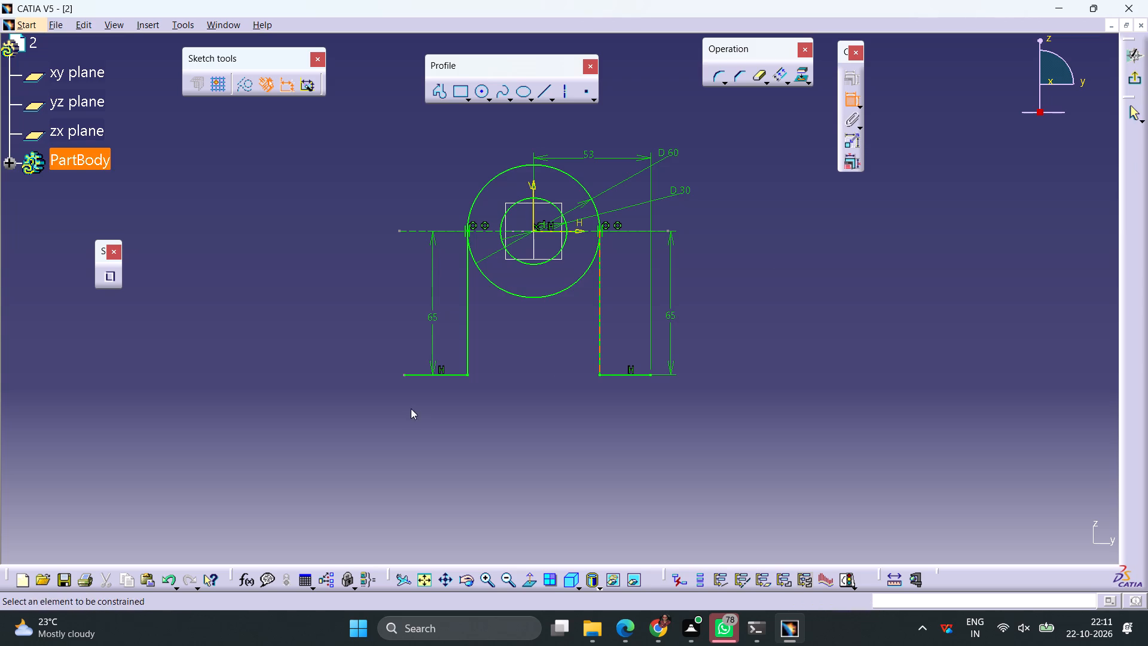
left_click(404, 371)
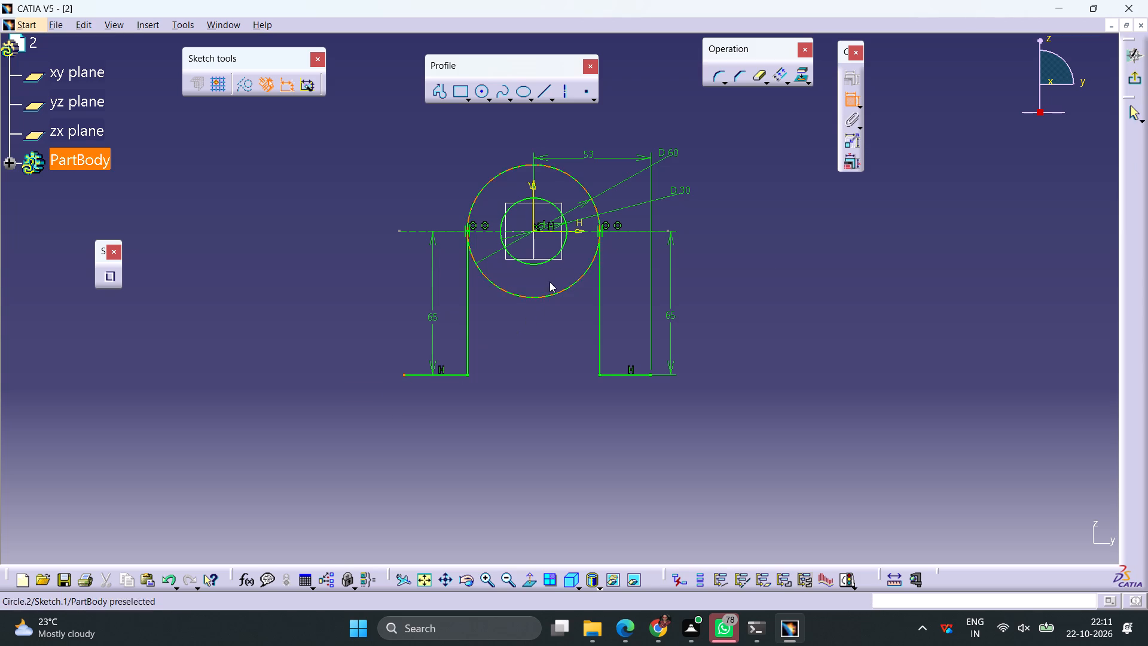
left_click(532, 217)
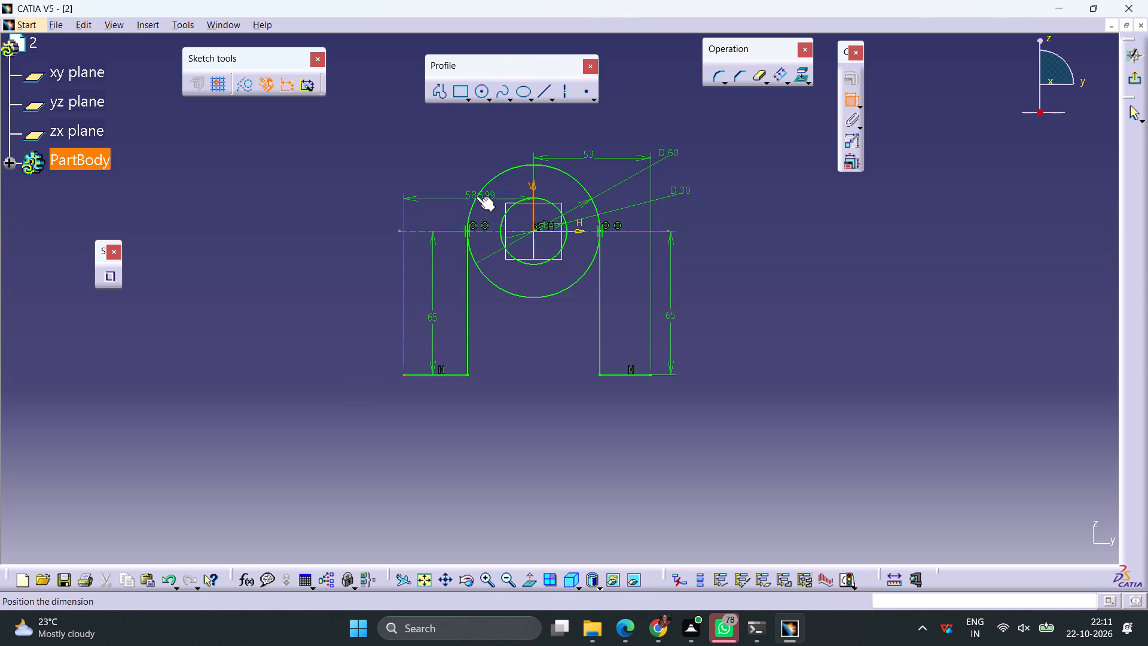
left_click(454, 178)
double_click(456, 172)
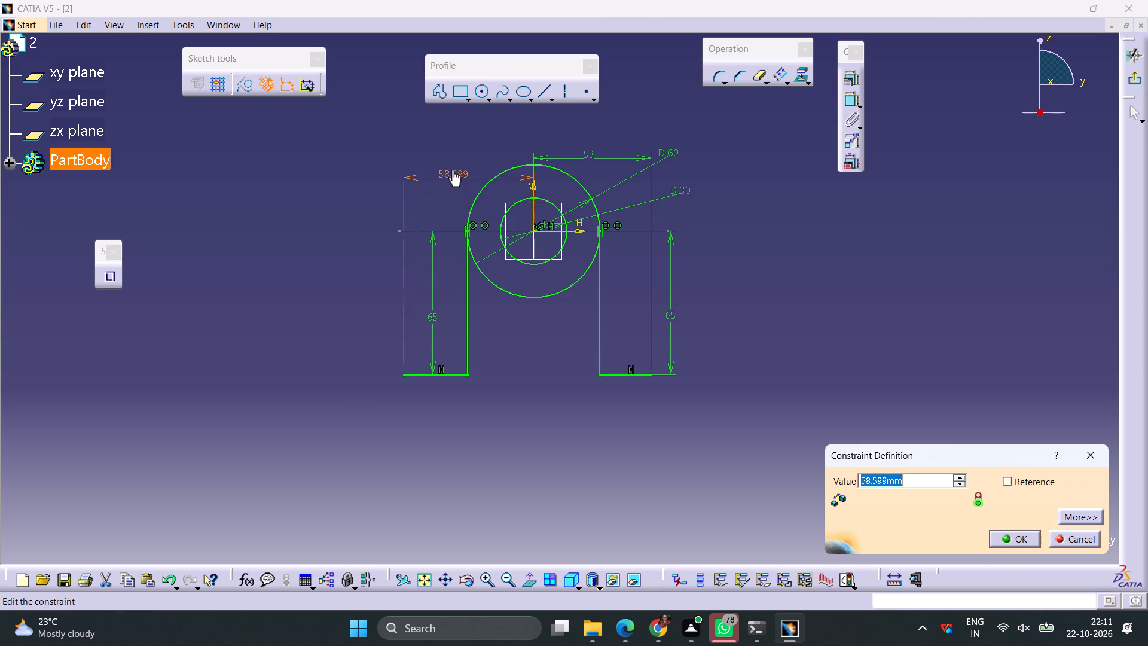
type("53")
key("Return")
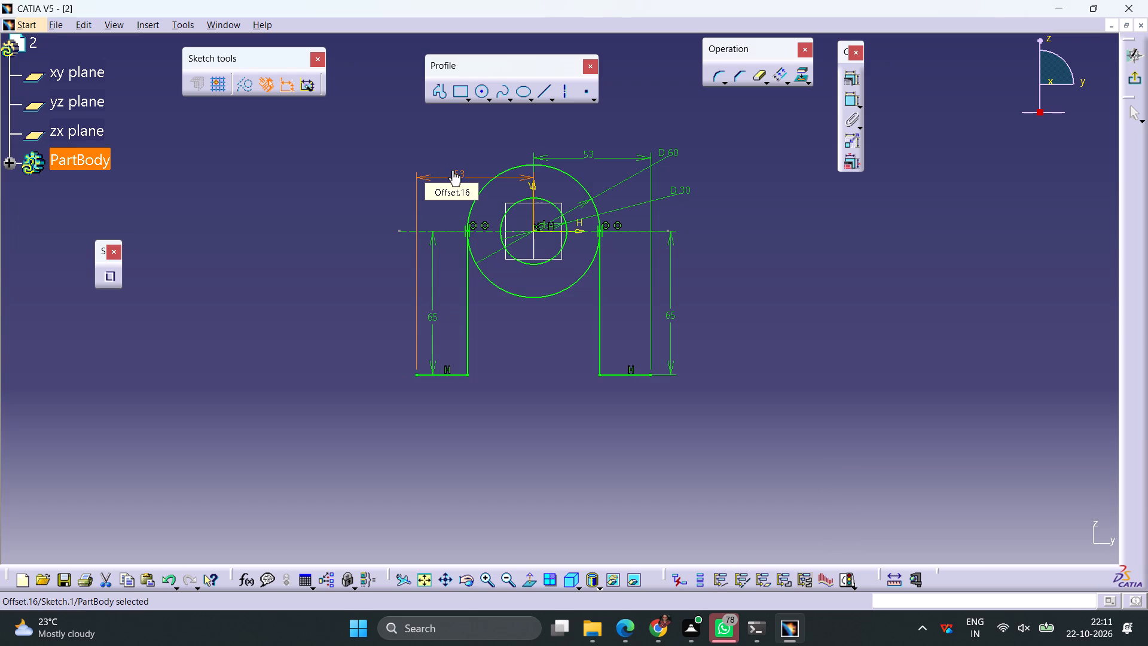
Draw a vertical line downward from the left horizontal line's outer end and constrain its length to 10 mm.
left_click(539, 92)
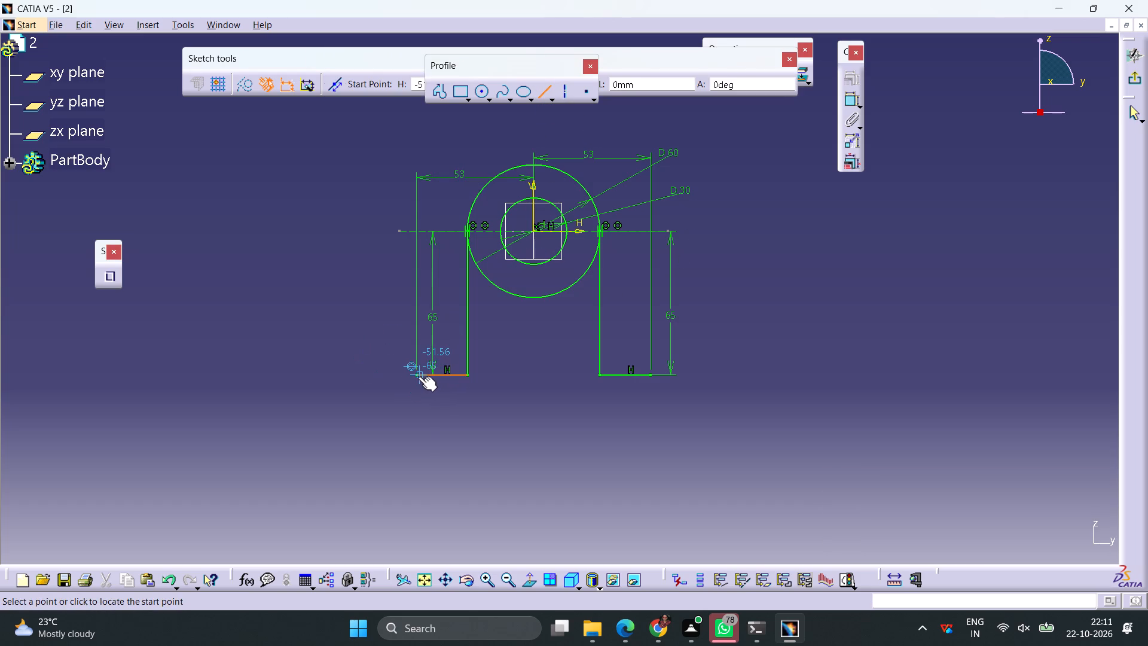
left_click(416, 376)
left_click(417, 408)
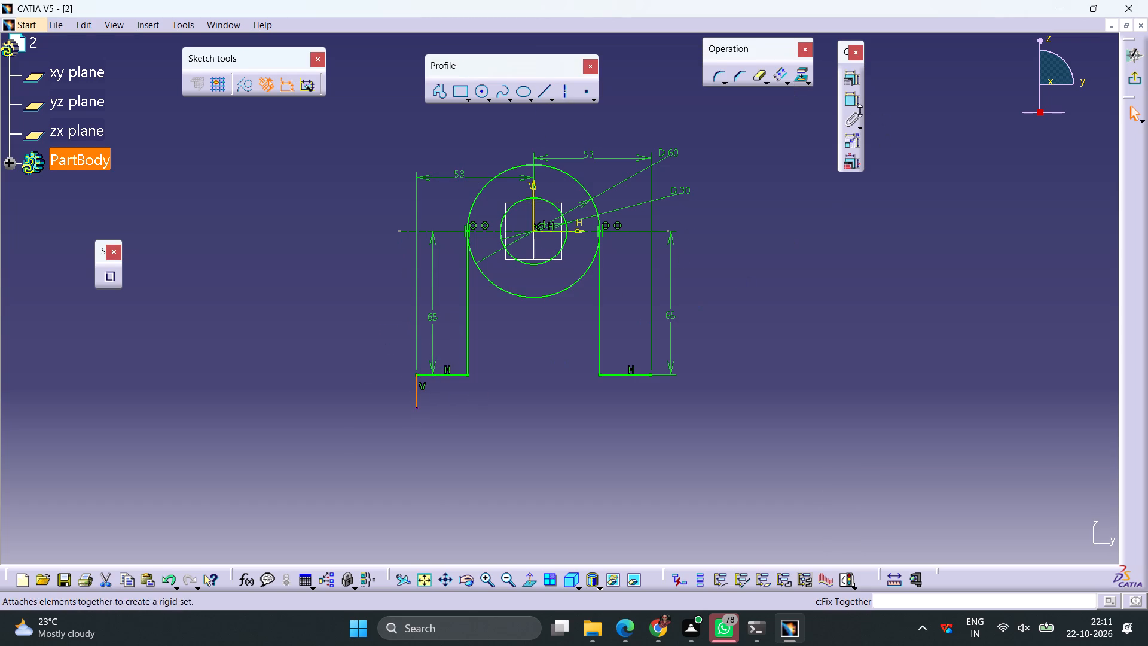
left_click(847, 99)
left_click(356, 426)
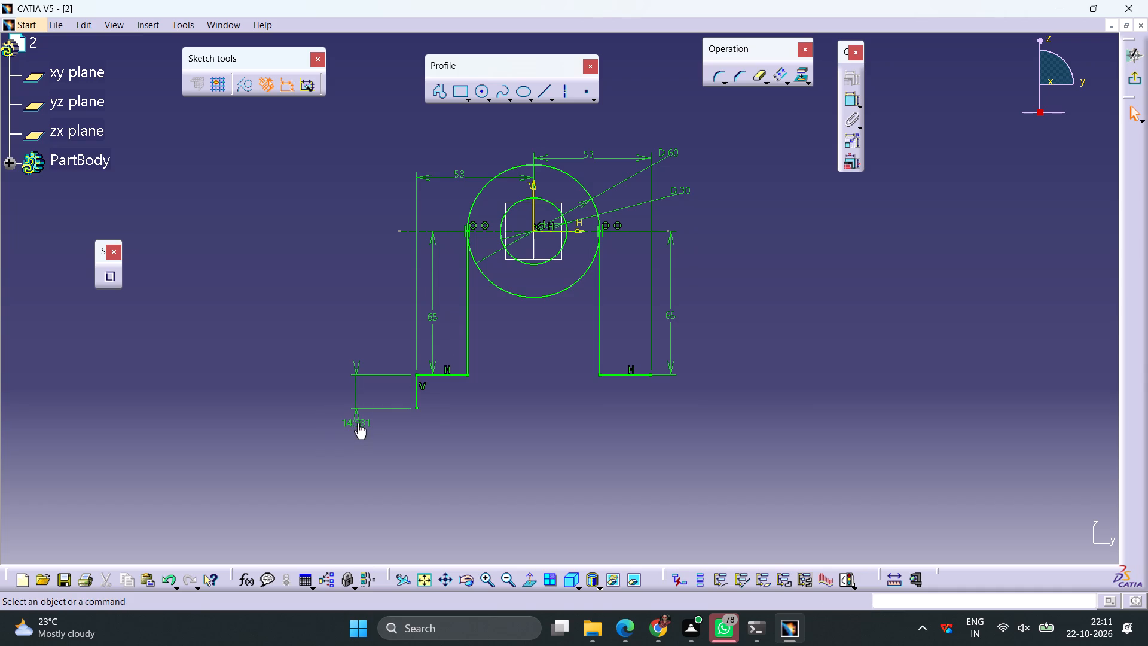
double_click(357, 423)
type("10")
key("Return")
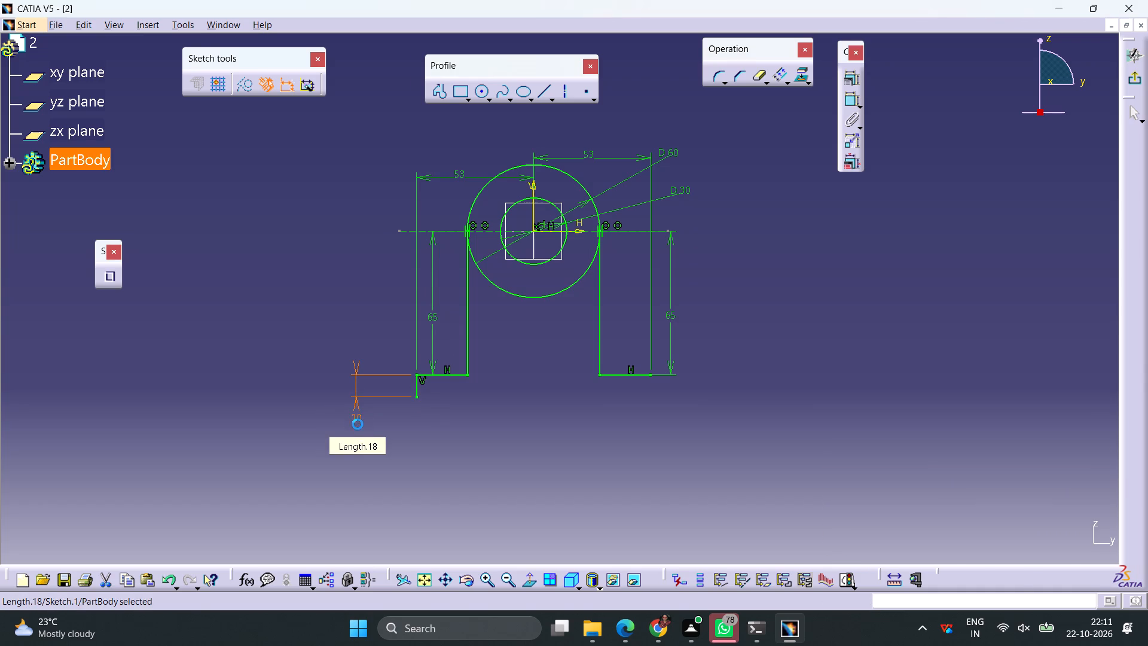
Draw a vertical line downward from the right horizontal line's outer end and constrain its length to 10 mm.
left_click(540, 91)
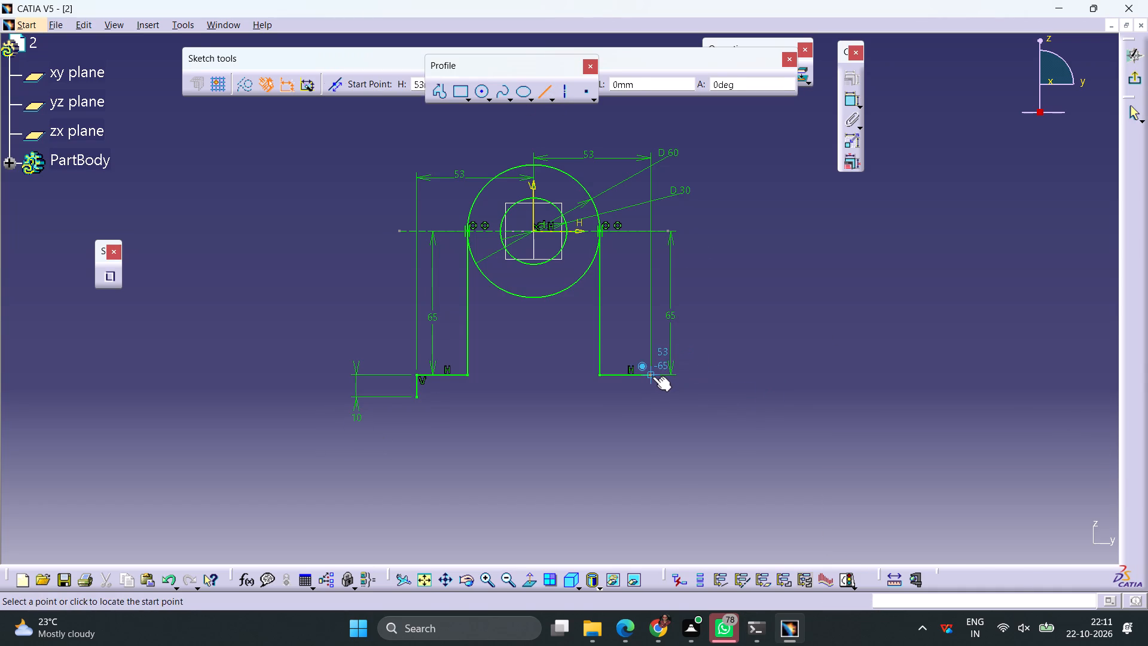
left_click(652, 376)
left_click(653, 420)
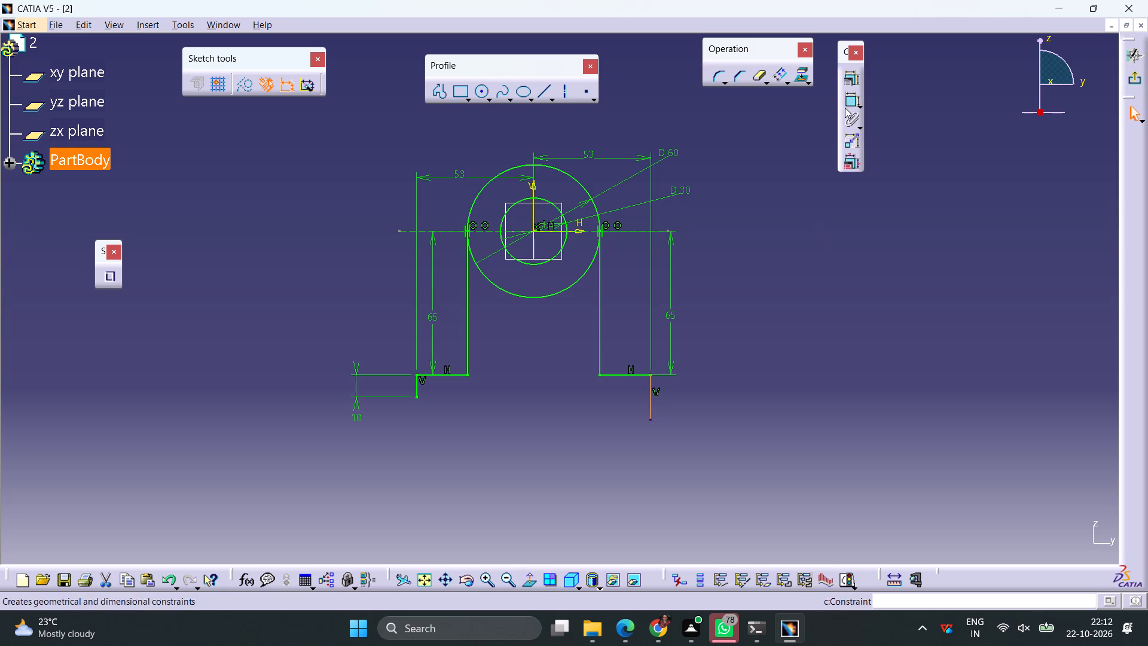
left_click(846, 99)
left_click(743, 440)
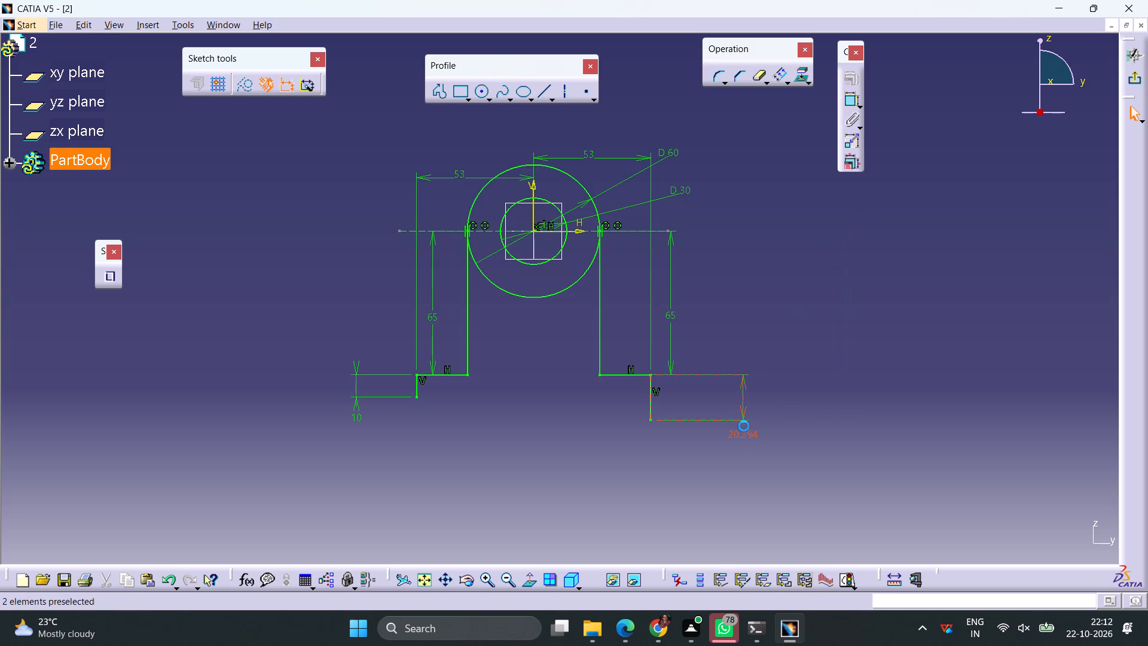
double_click(742, 432)
type("10")
key("Return")
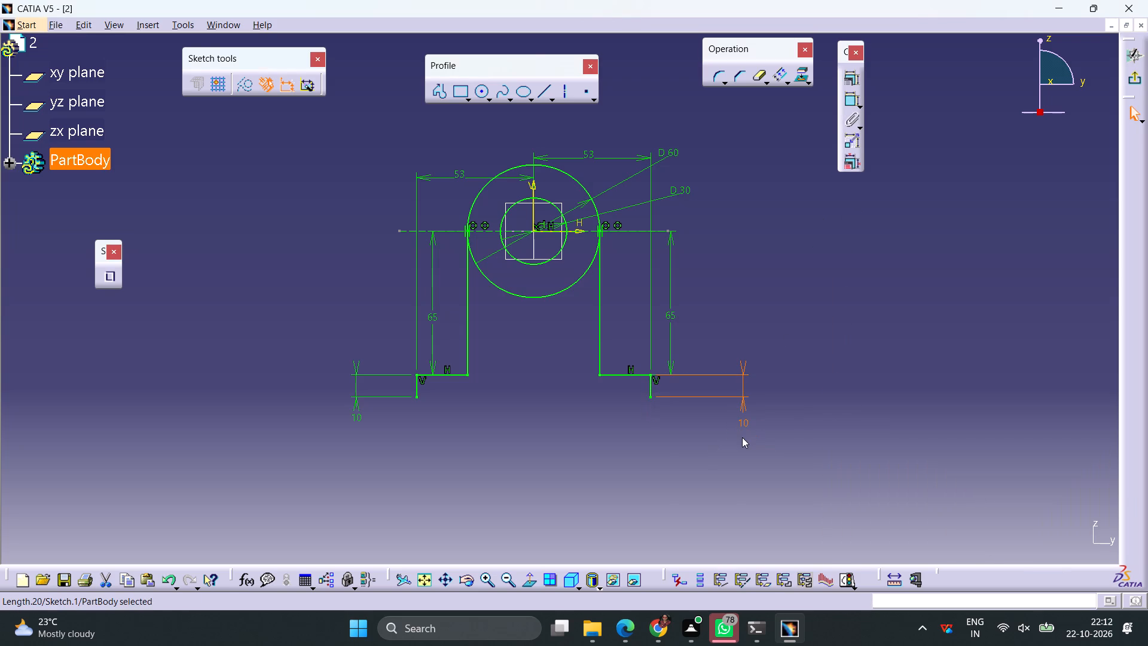
Draw a horizontal line inward from the left 10 mm line's lower end and constrain its inner end 66/2 (33 mm) from the vertical axis.
left_click(543, 94)
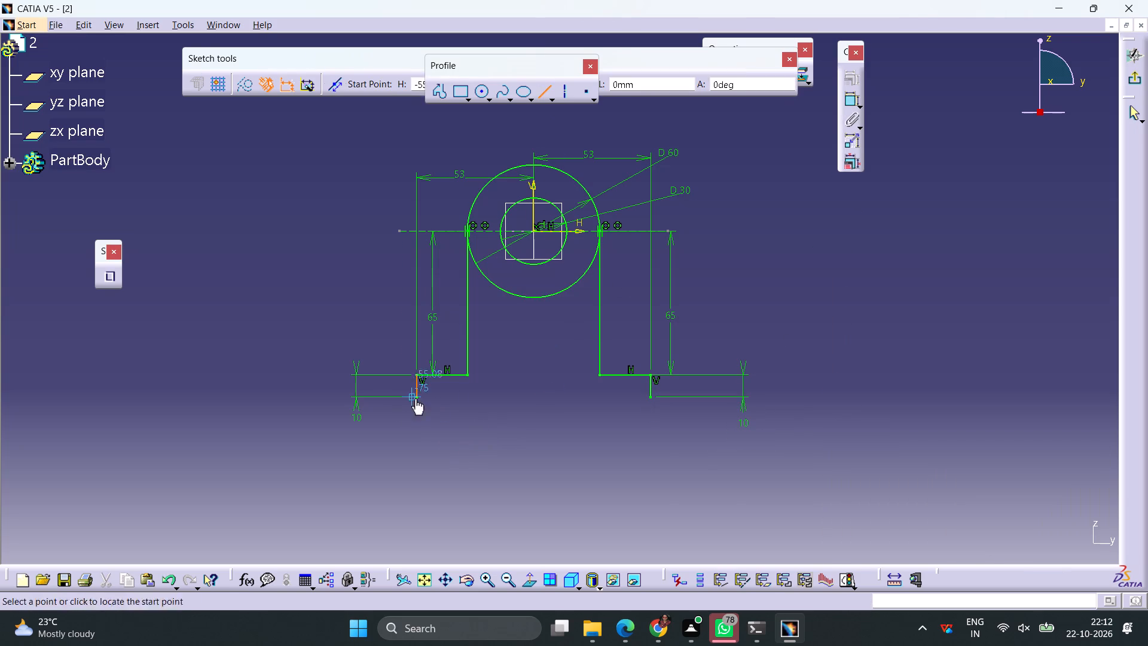
left_click(419, 397)
left_click(456, 397)
left_click(468, 437)
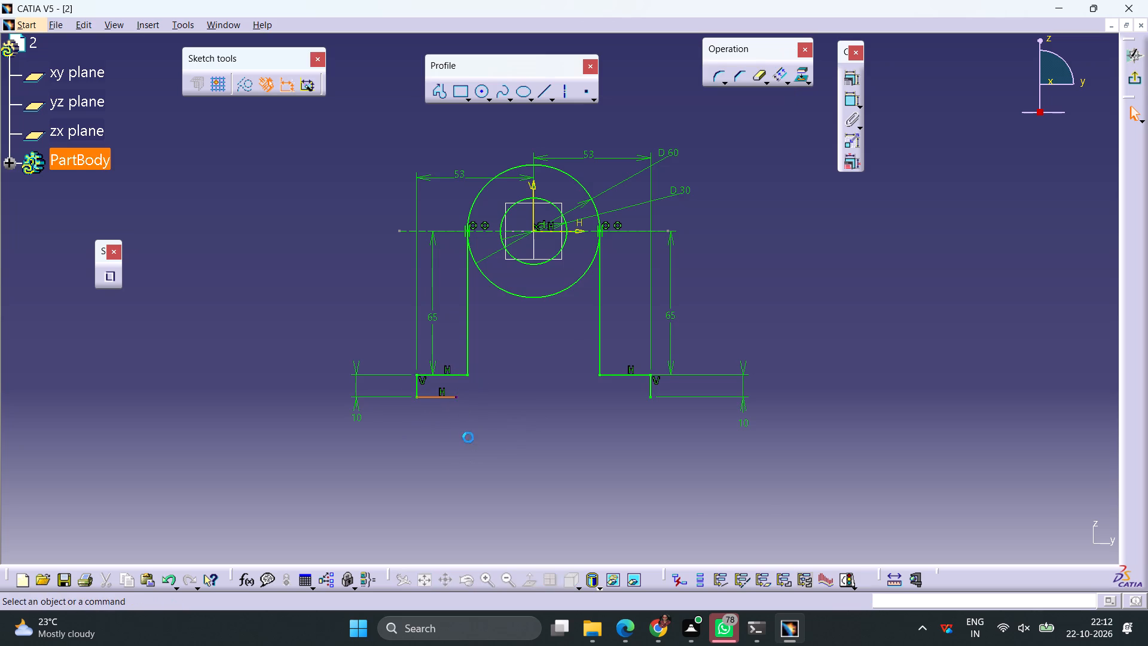
left_click(848, 102)
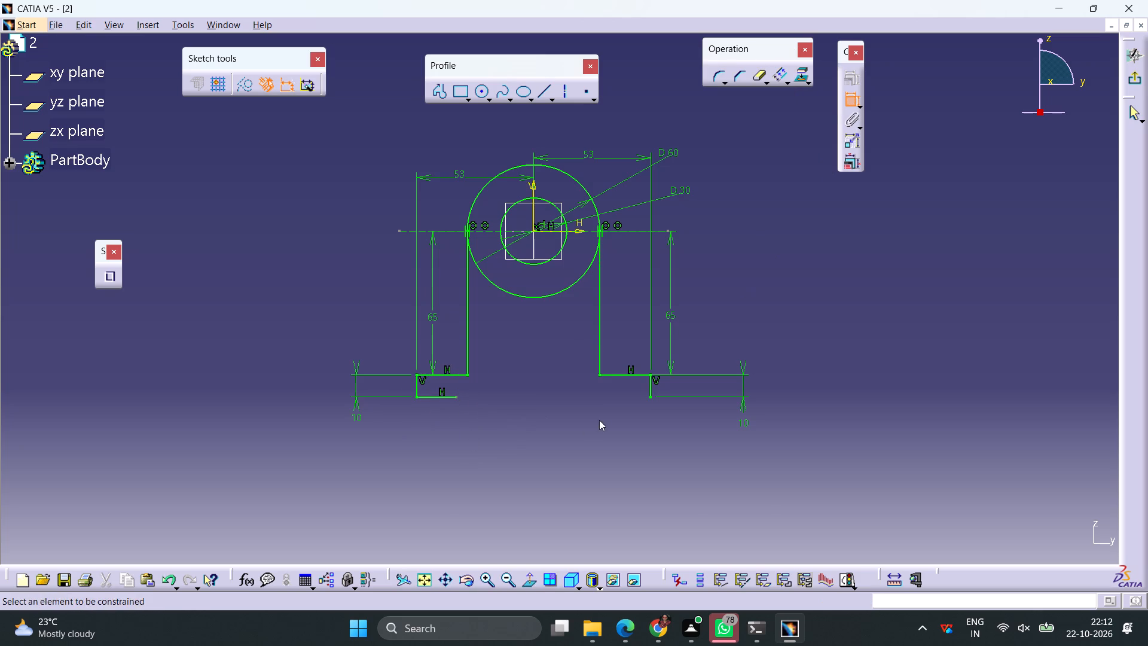
left_click(456, 400)
left_click(533, 215)
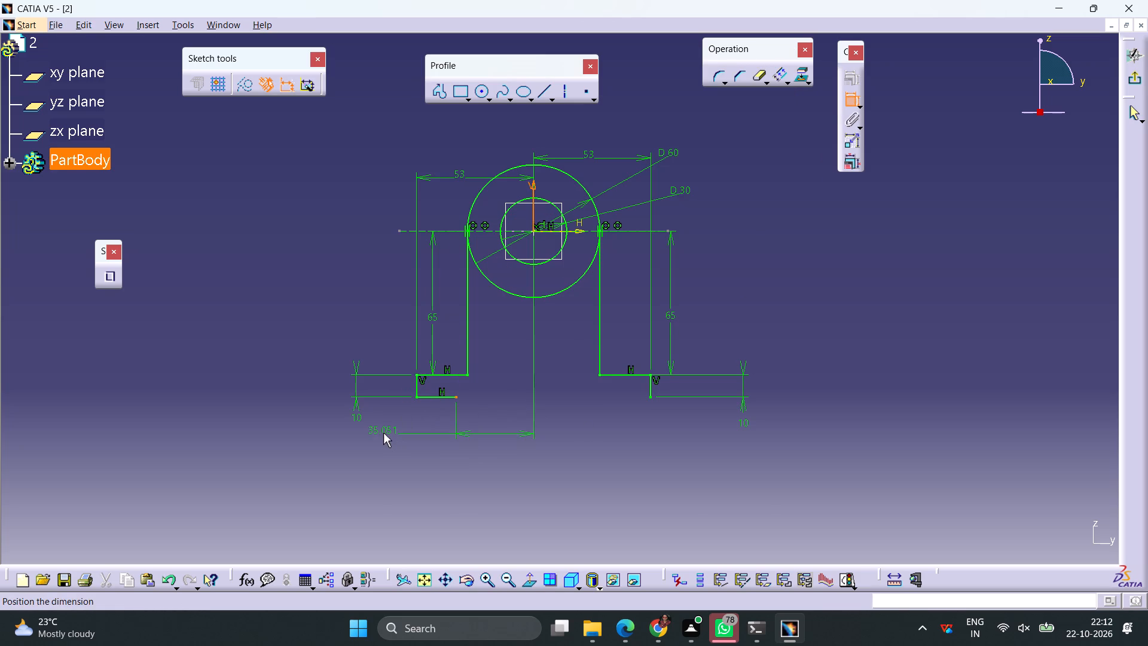
left_click(383, 433)
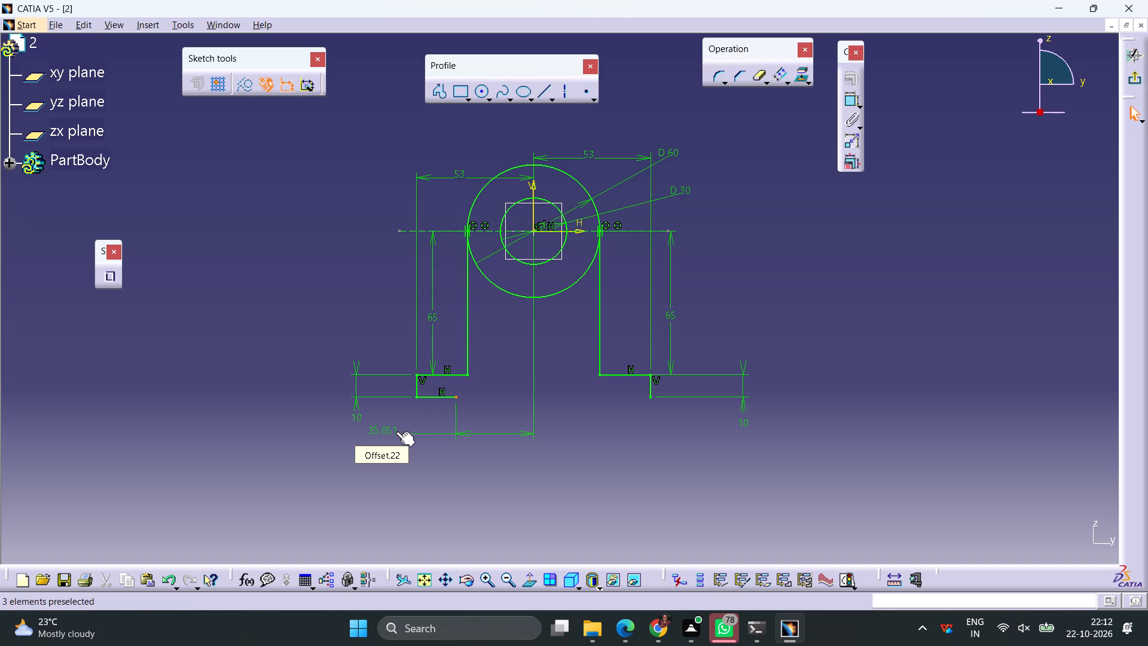
double_click(385, 435)
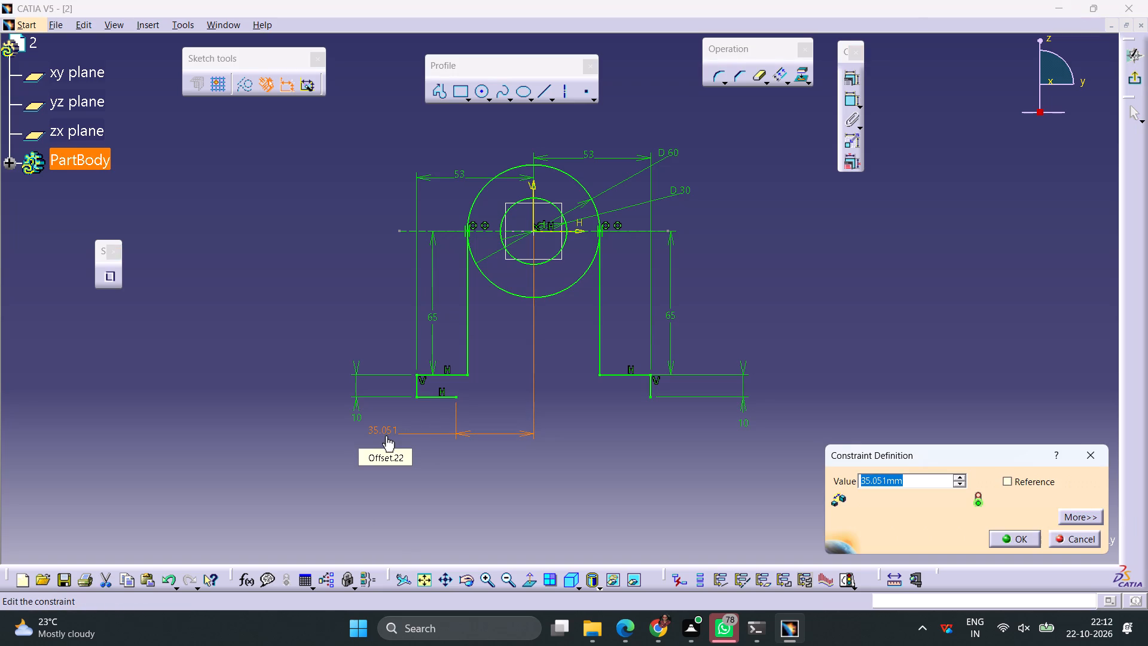
type("66/2")
key("Return")
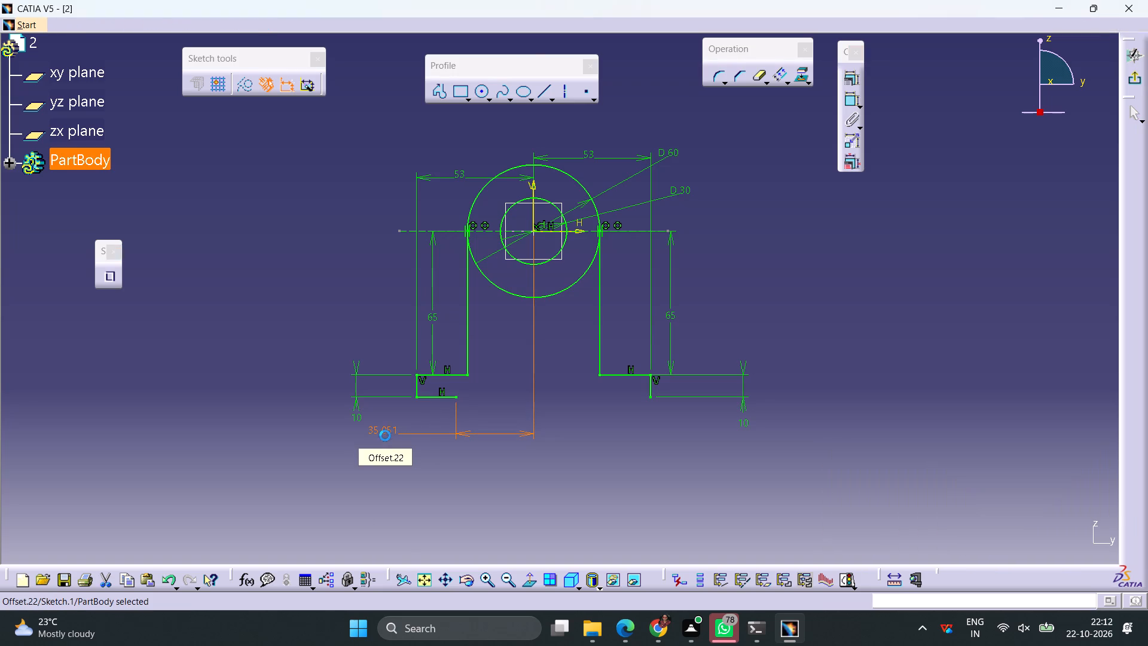
left_click(560, 470)
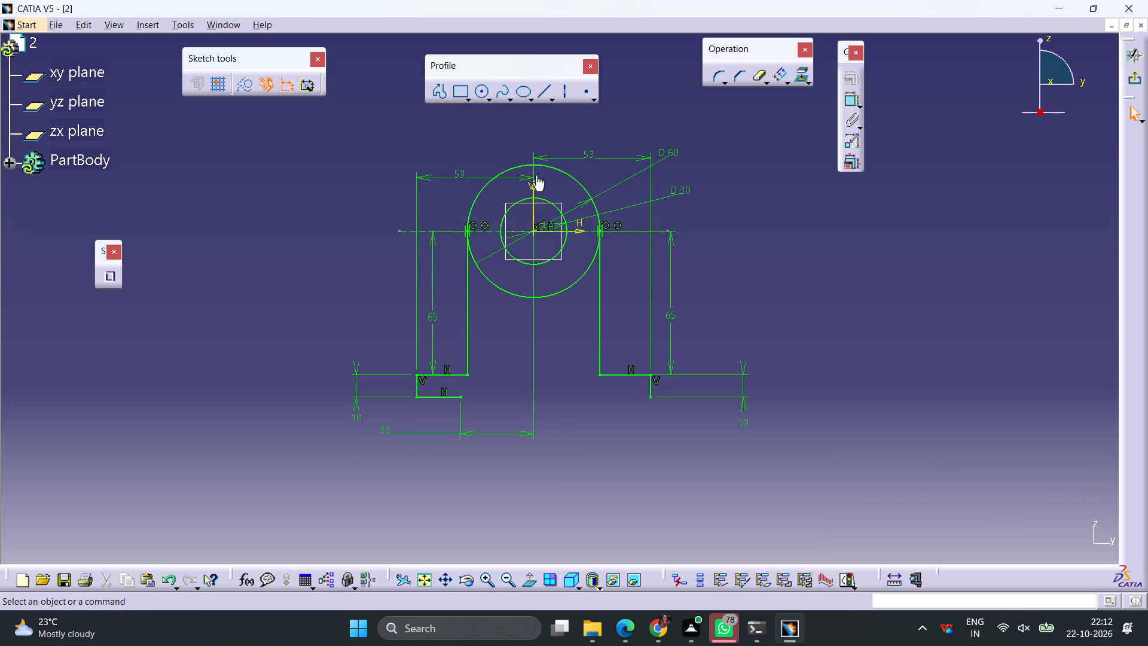
Draw a horizontal line inward from the right 10 mm line's lower end and constrain its inner end 33 mm from the vertical axis.
left_click(538, 92)
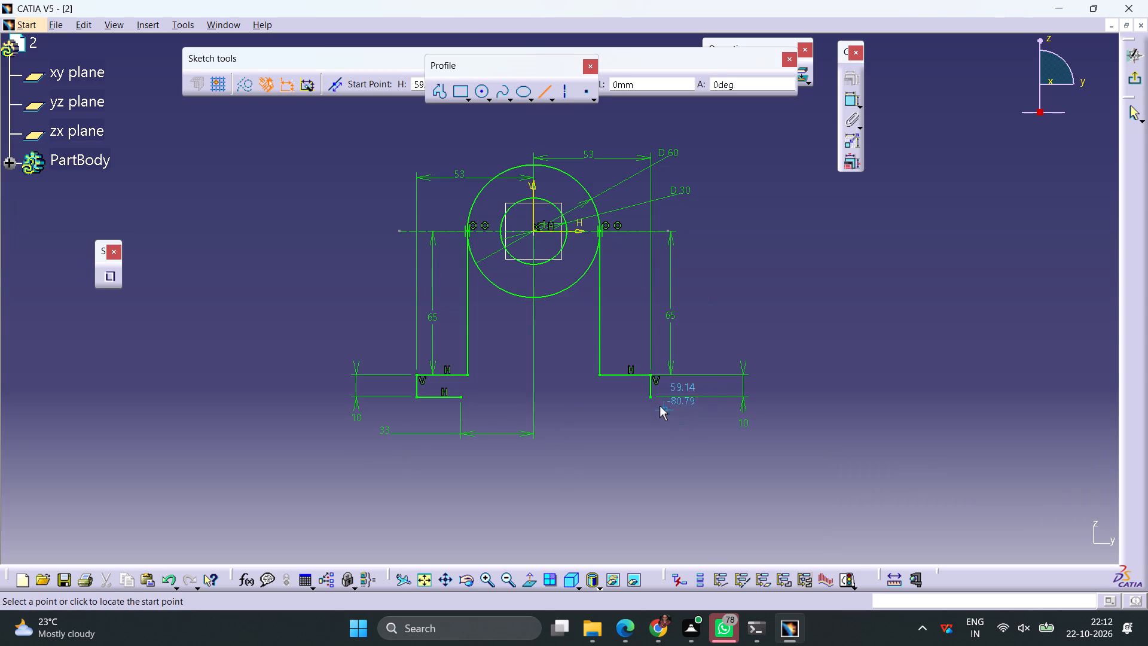
left_click(651, 397)
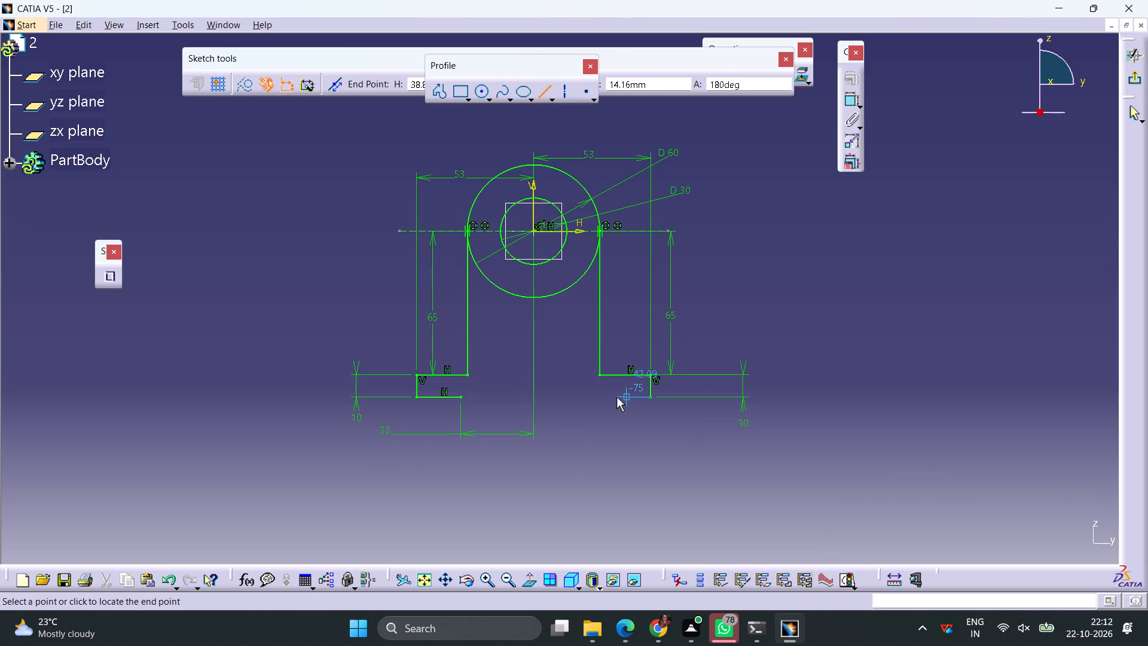
left_click(616, 397)
left_click(731, 349)
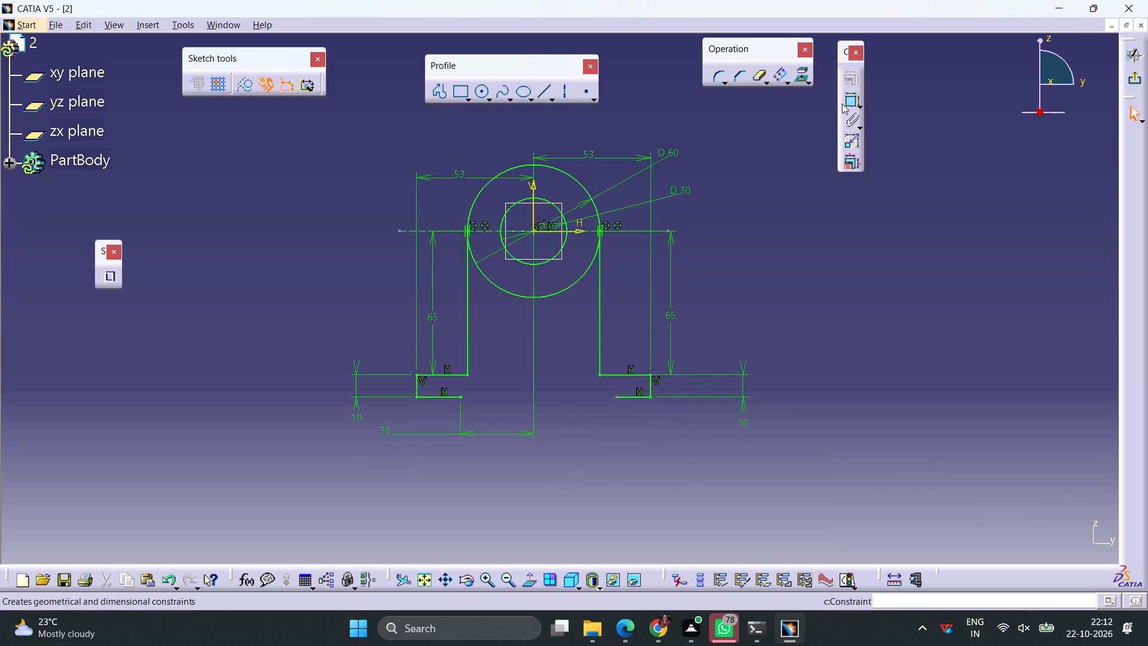
left_click(845, 103)
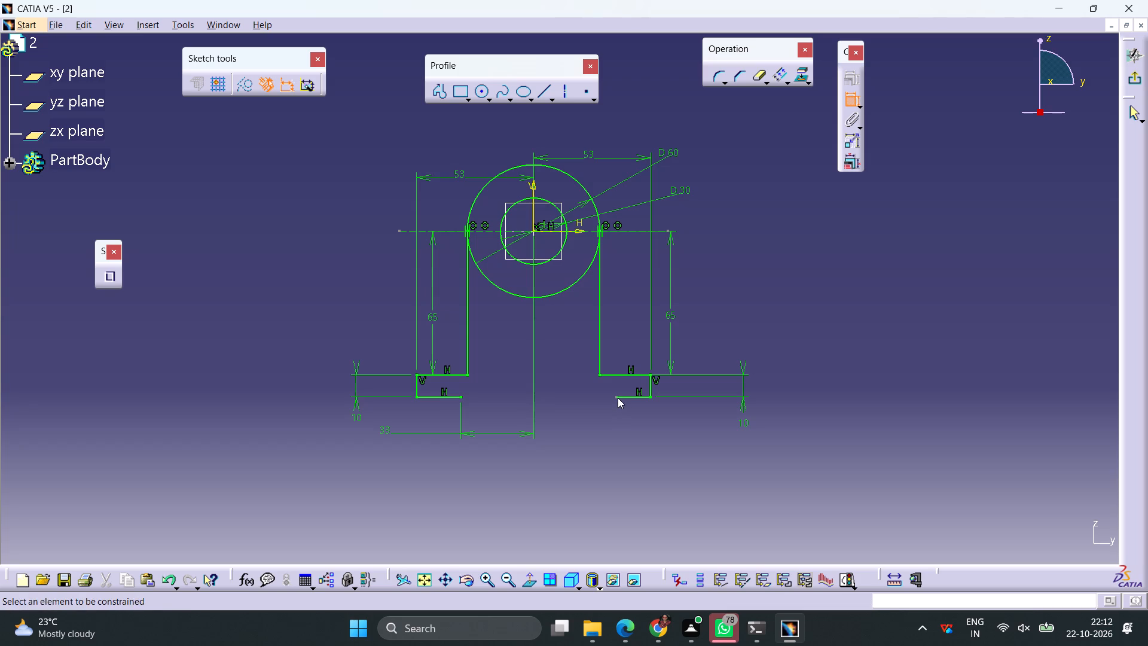
left_click(616, 398)
left_click(534, 221)
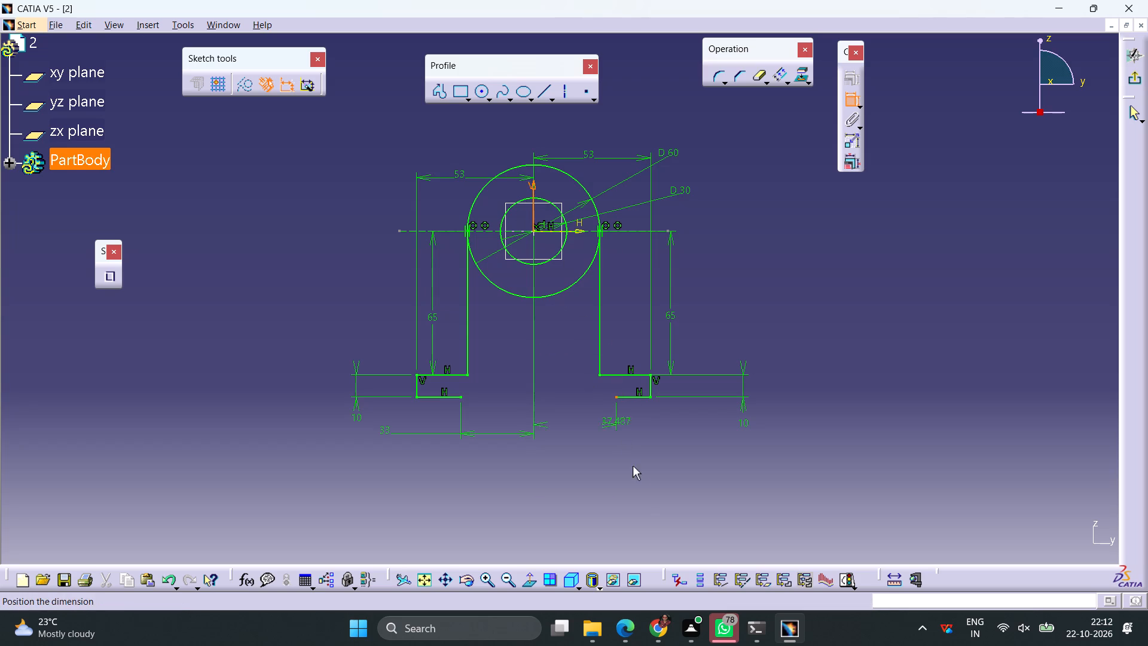
left_click(649, 479)
double_click(658, 477)
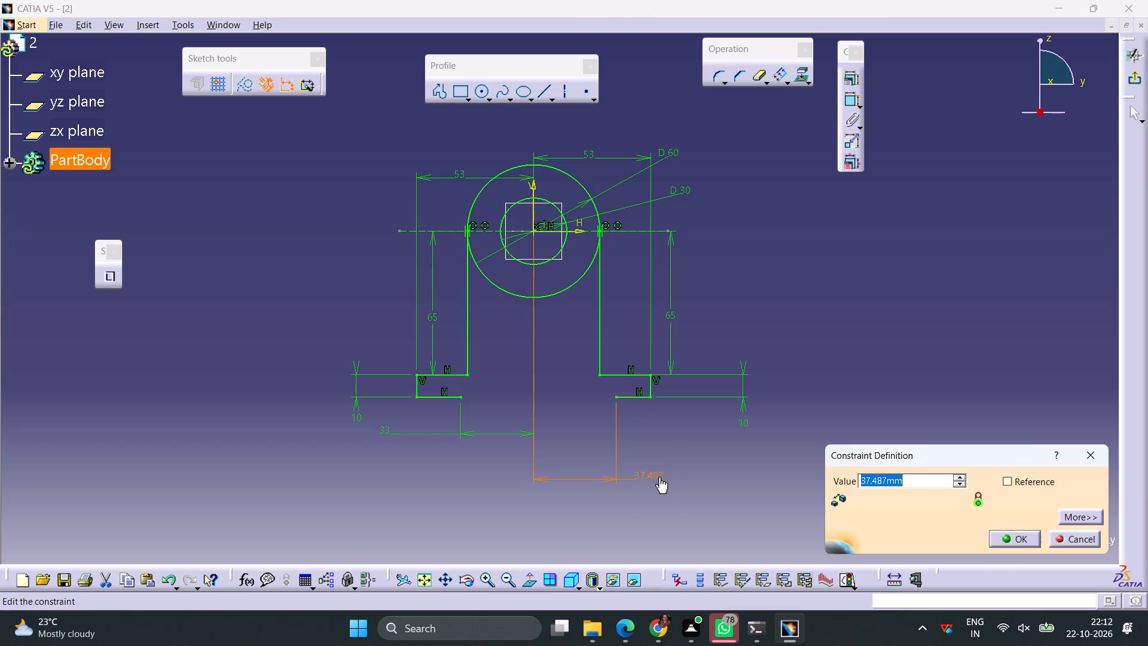
type("33")
key("Return")
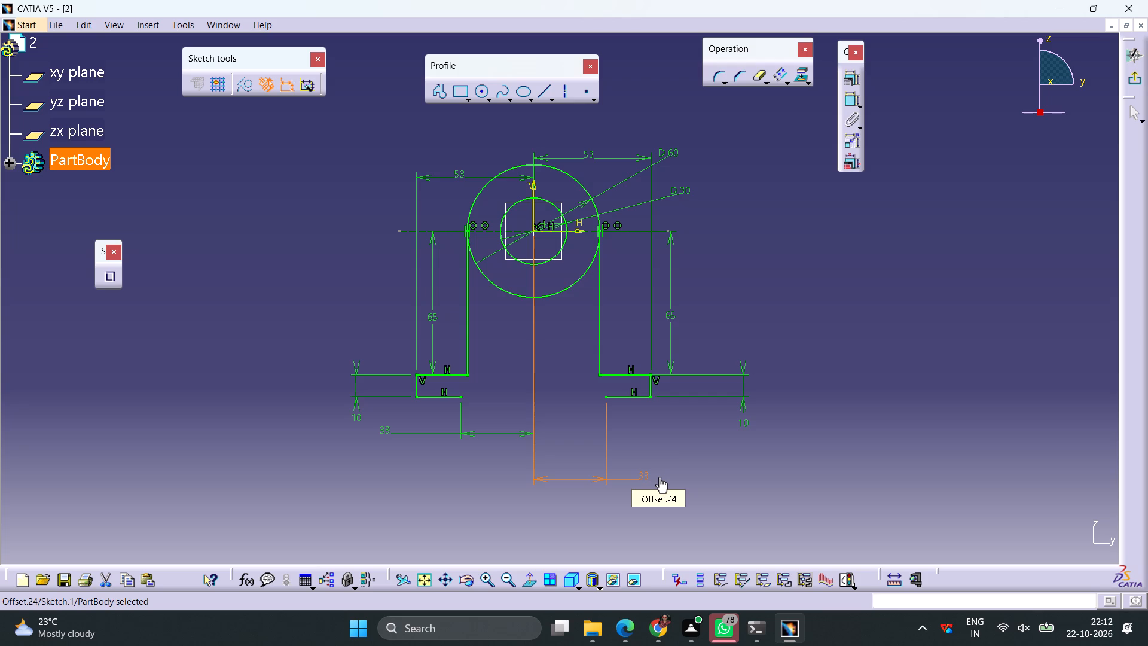
Draw a horizontal line below the 60 mm circle, symmetrical about the vertical axis, and constrain its length to 24 mm.
left_click(542, 90)
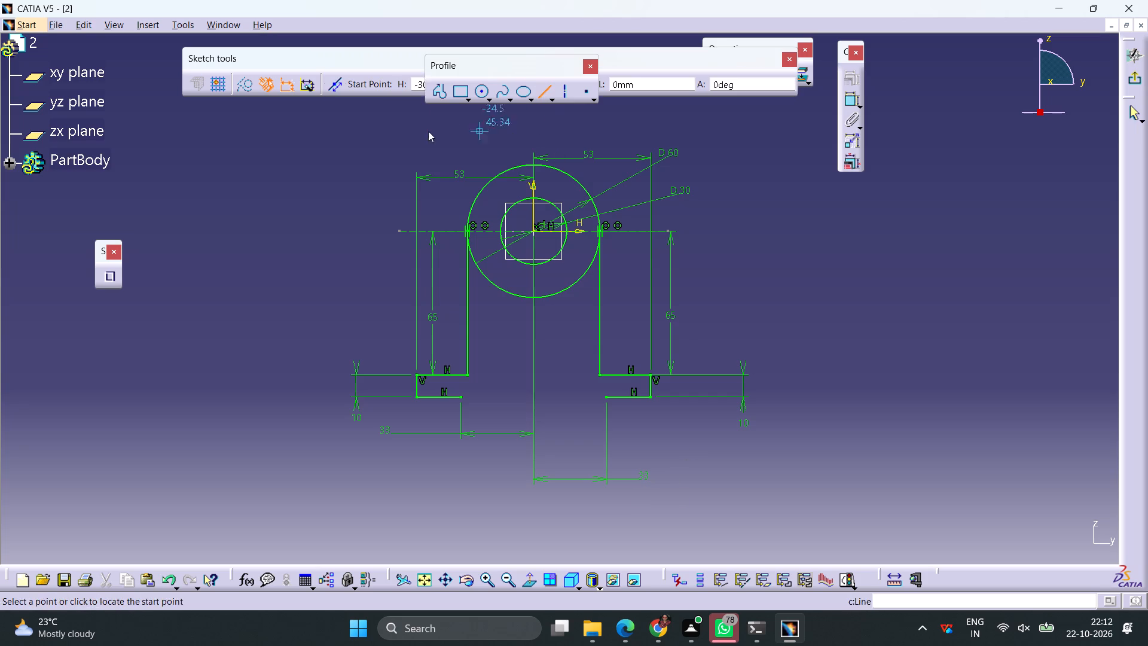
left_click(338, 89)
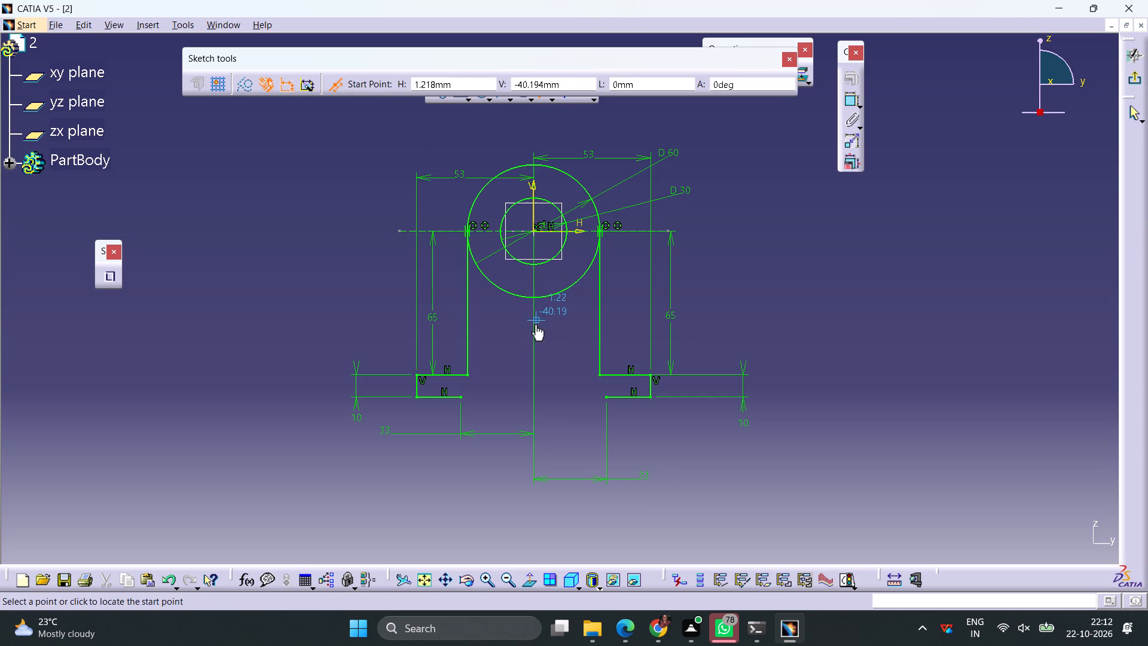
left_click(533, 312)
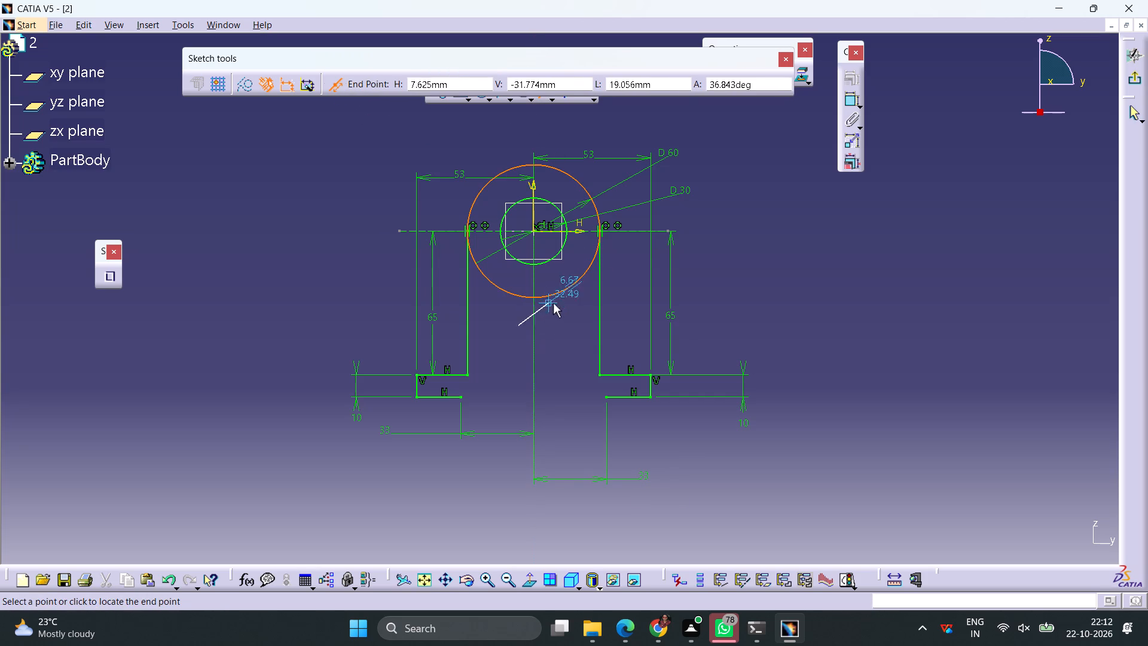
left_click(561, 315)
left_click(850, 105)
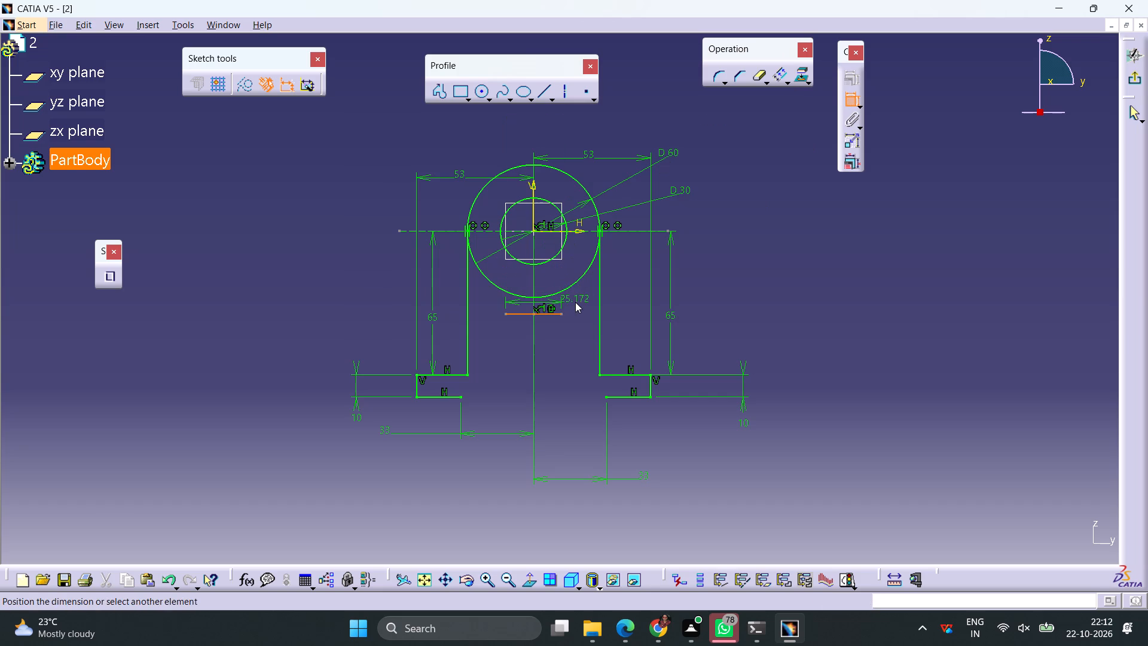
left_click(575, 302)
double_click(575, 300)
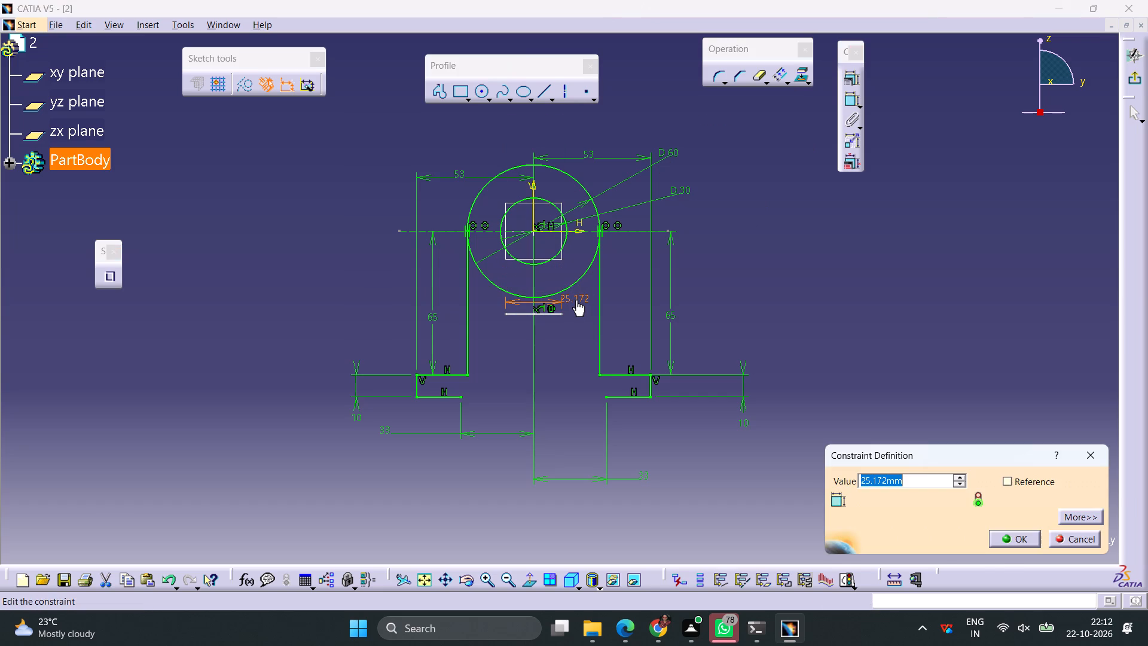
type("24")
key("Return")
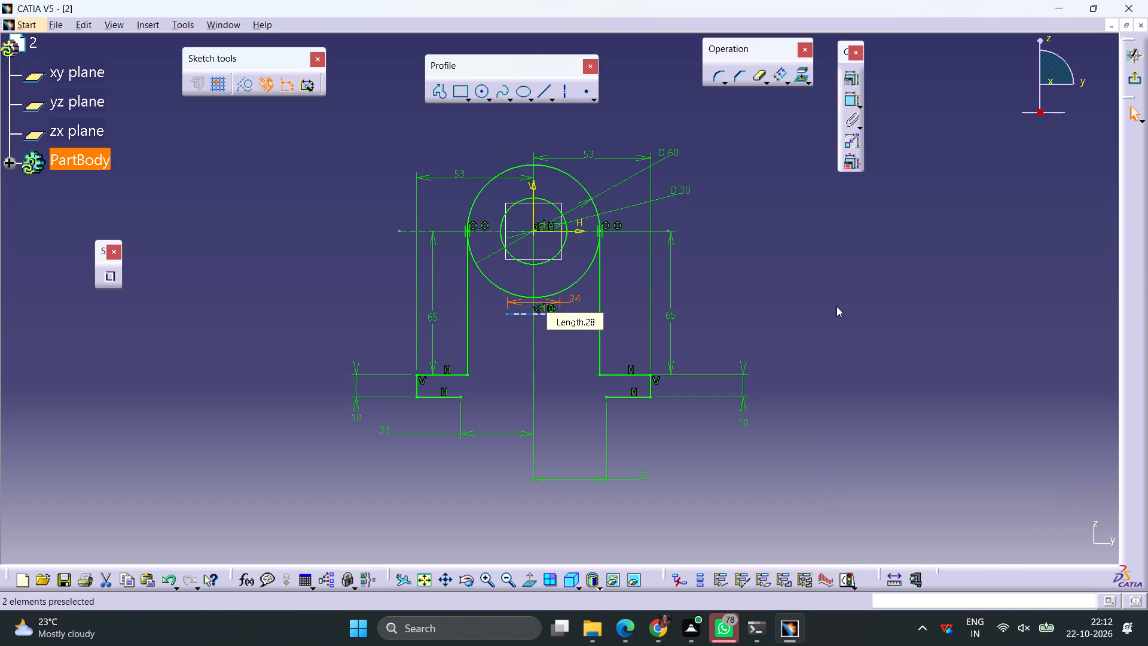
Constrain the vertical distance between the 24 mm line and the right foot's lower horizontal line to 52 mm.
left_click(845, 100)
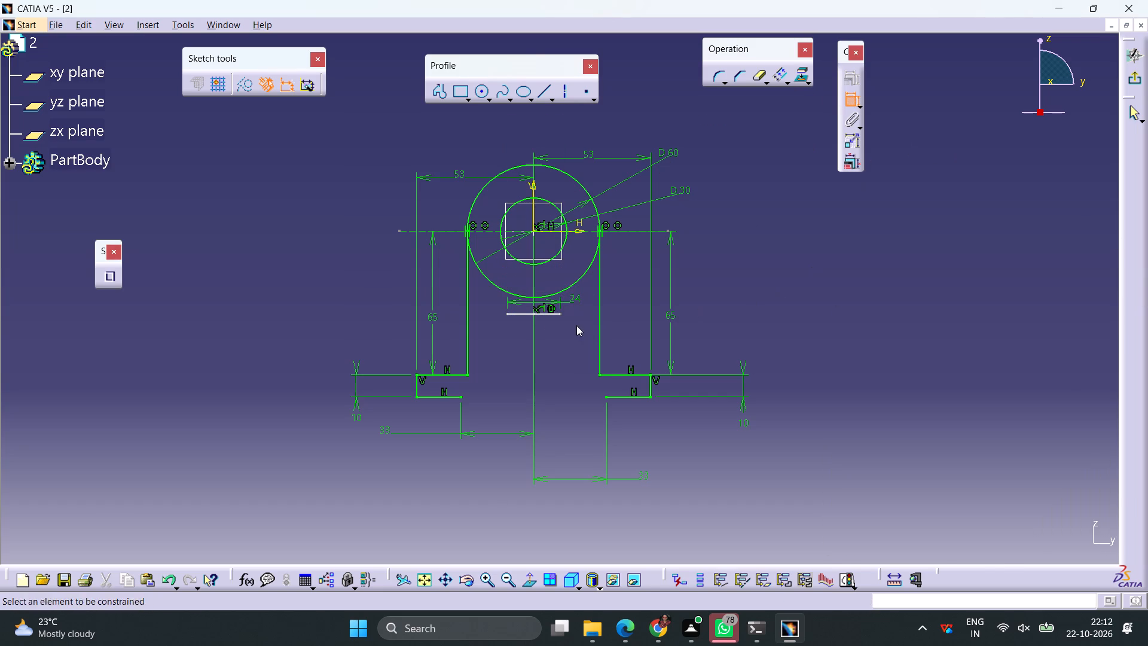
left_click(538, 315)
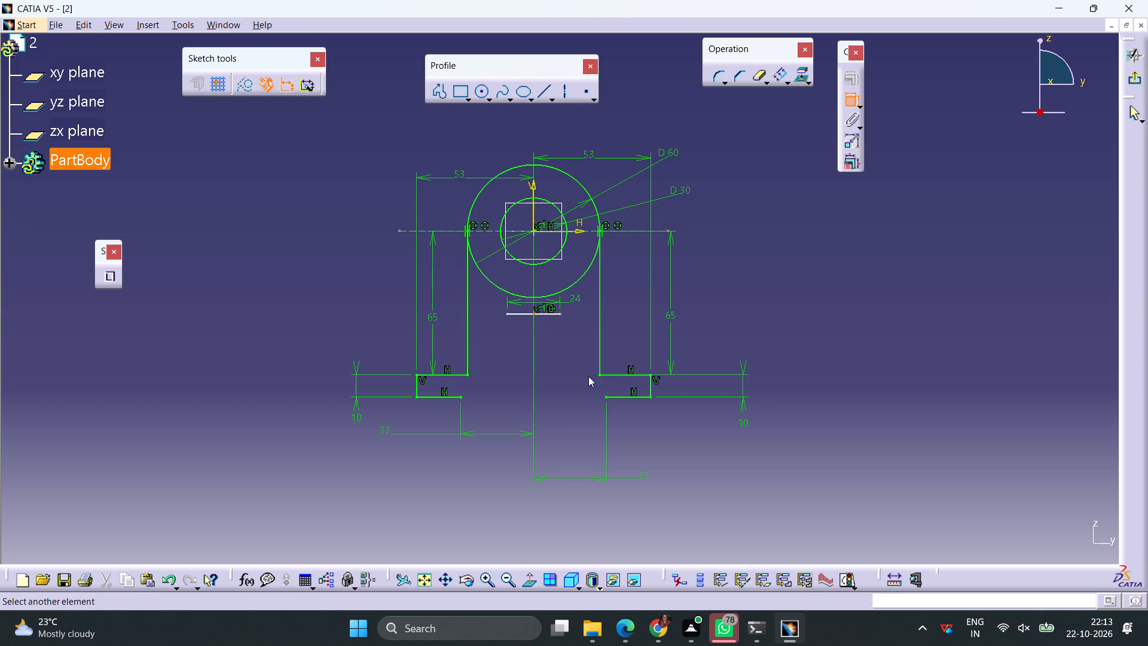
left_click(627, 398)
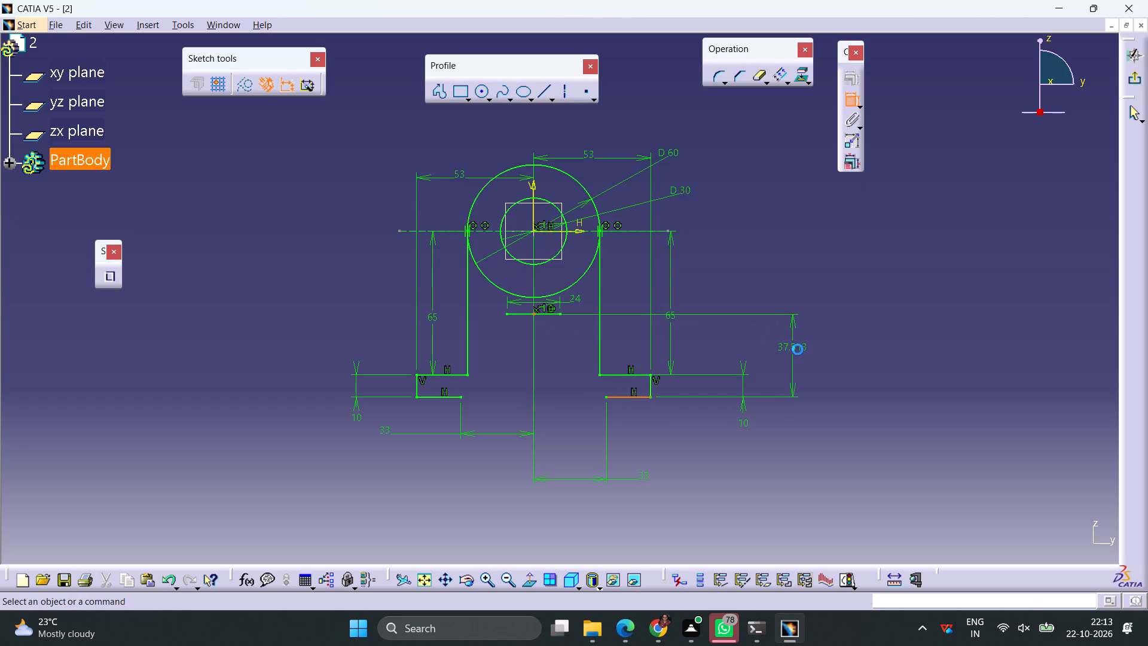
left_click(798, 349)
left_click(799, 346)
left_click(799, 346)
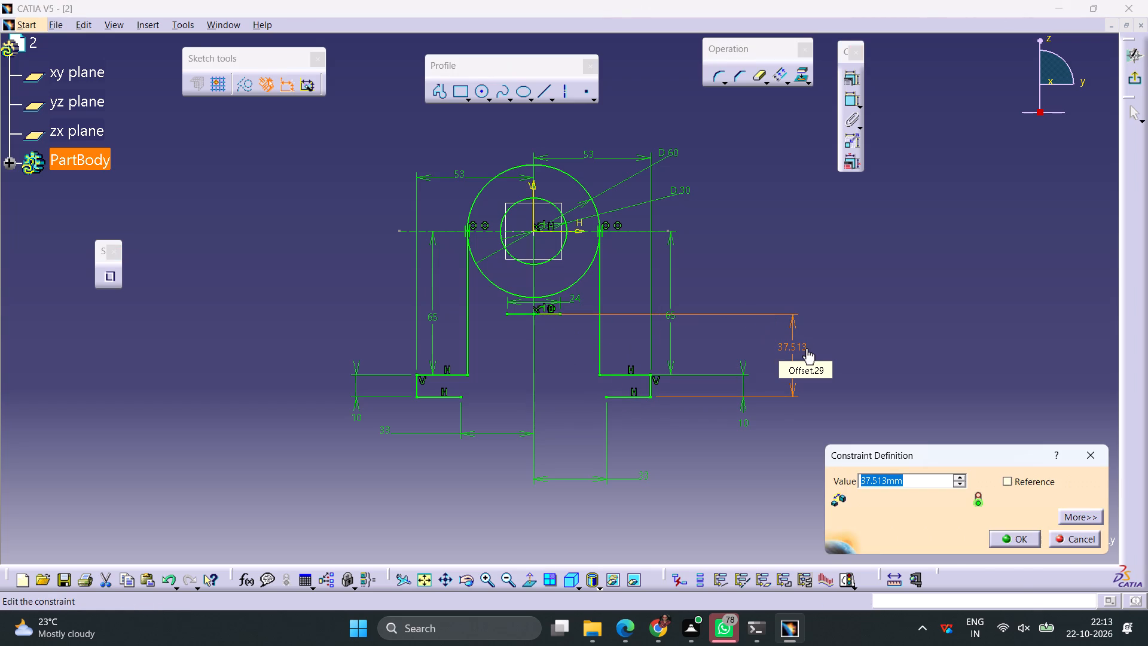
type("52")
key("Return")
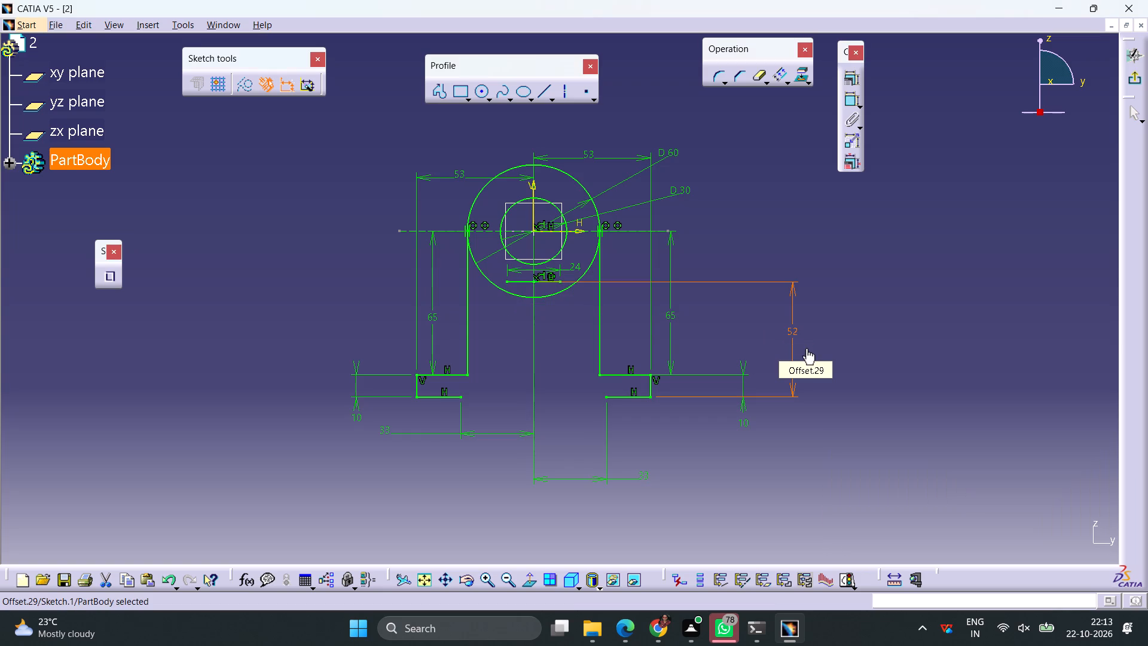
left_click(891, 310)
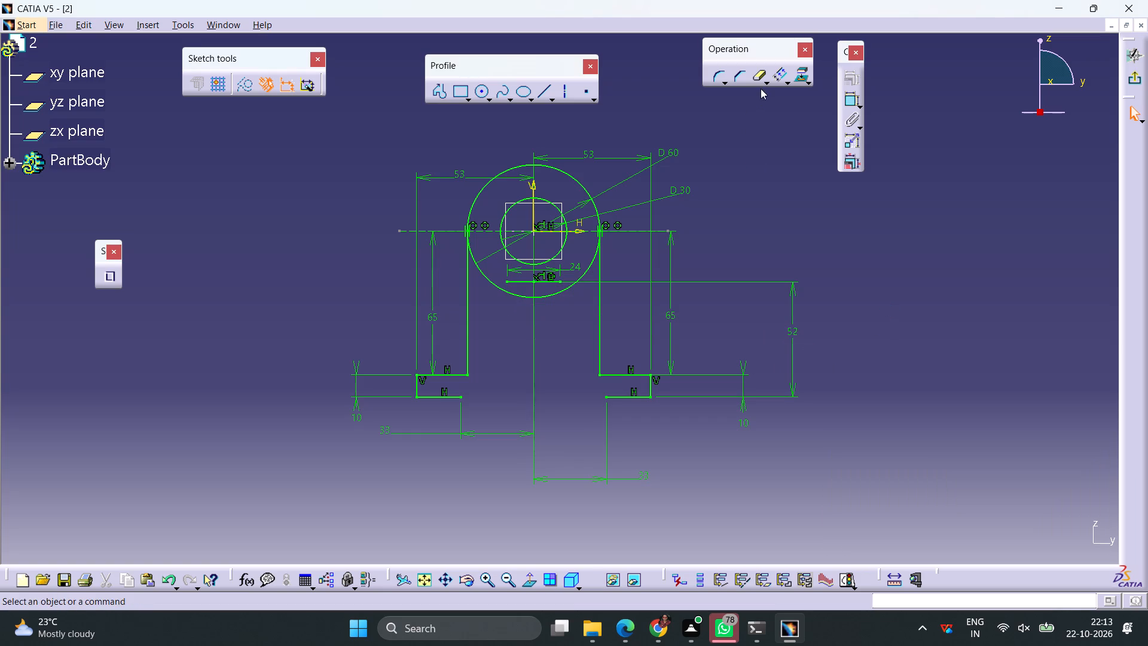
Quick Trim the lower half of the 60 mm circle between the two vertical sides.
left_click(755, 78)
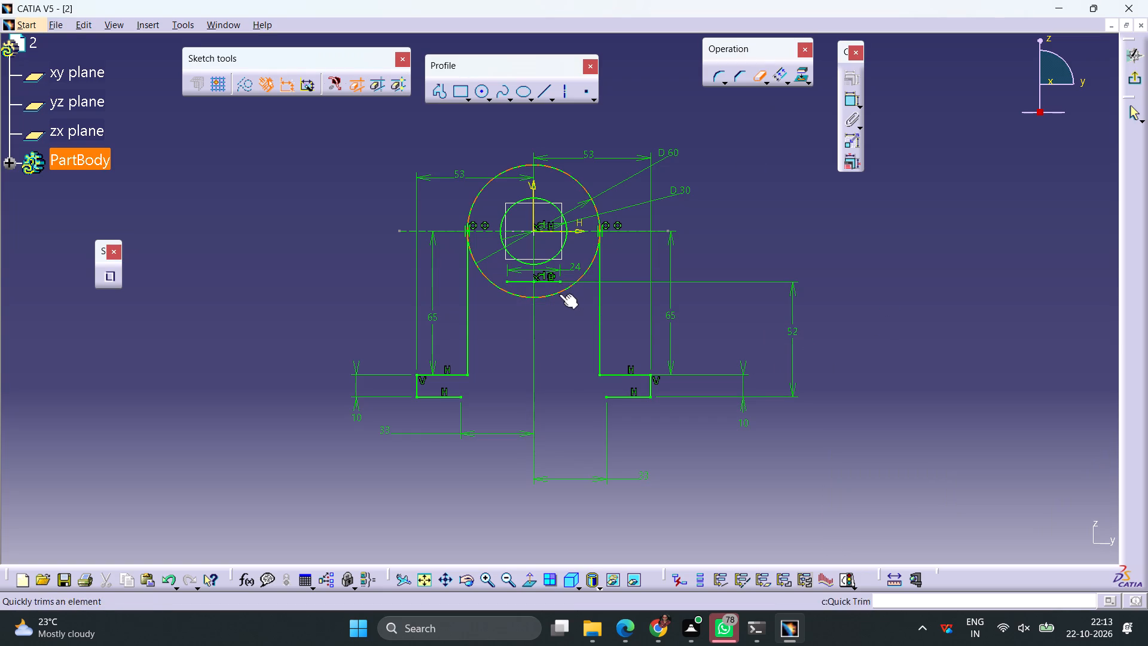
left_click(559, 294)
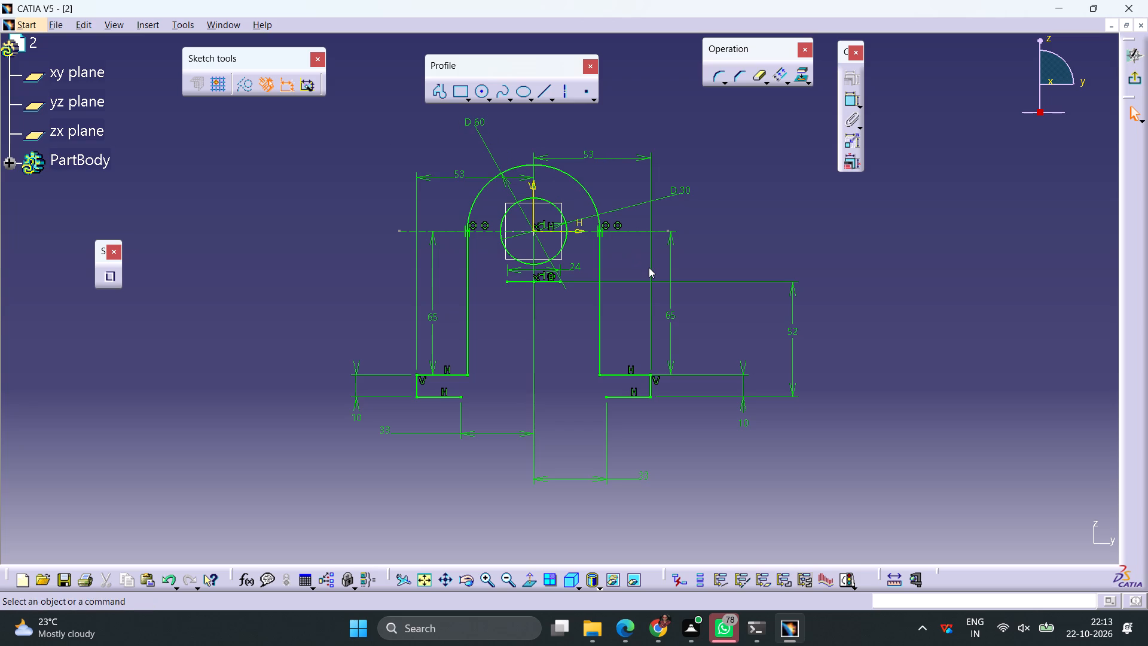
Set the distance between the 24 mm line and the right foot's lower line to 52-5 (47 mm).
double_click(796, 331)
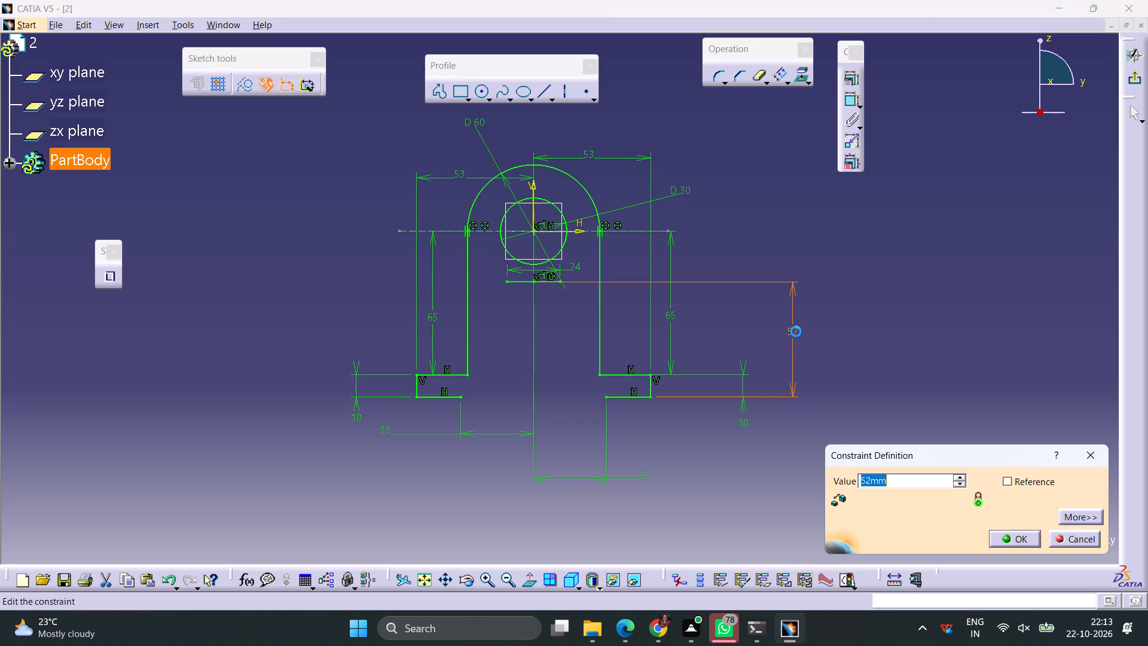
type("52-5")
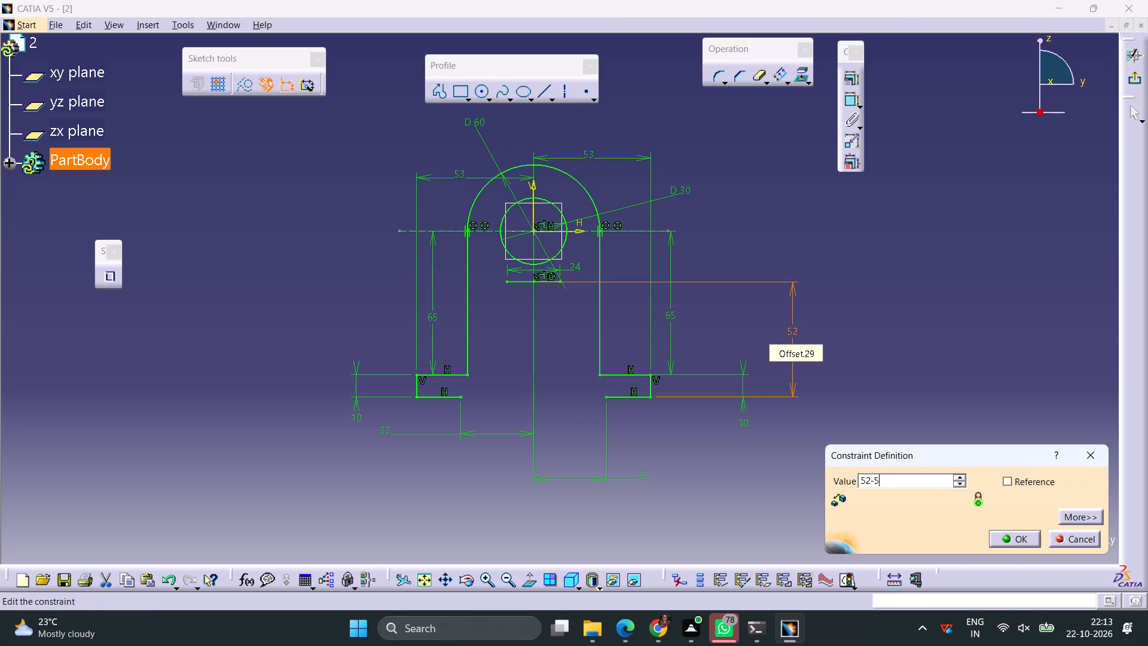
key("Return")
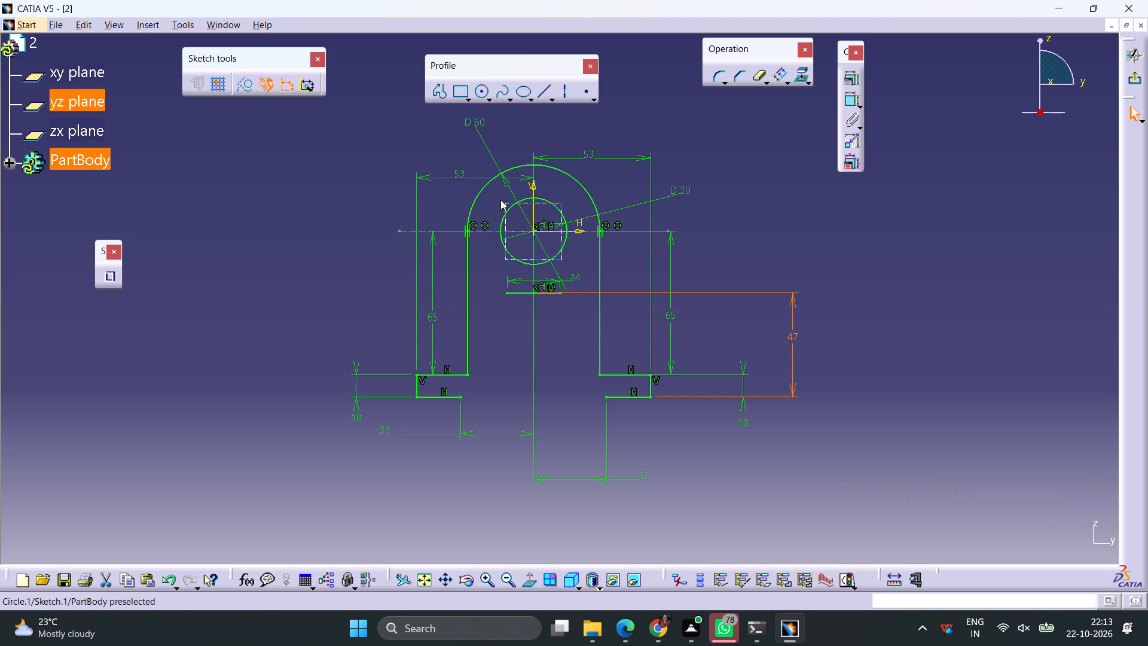
Draw a non-symmetrical vertical line downward from the left foot's lower inner end and constrain its length to 5 mm.
left_click(539, 94)
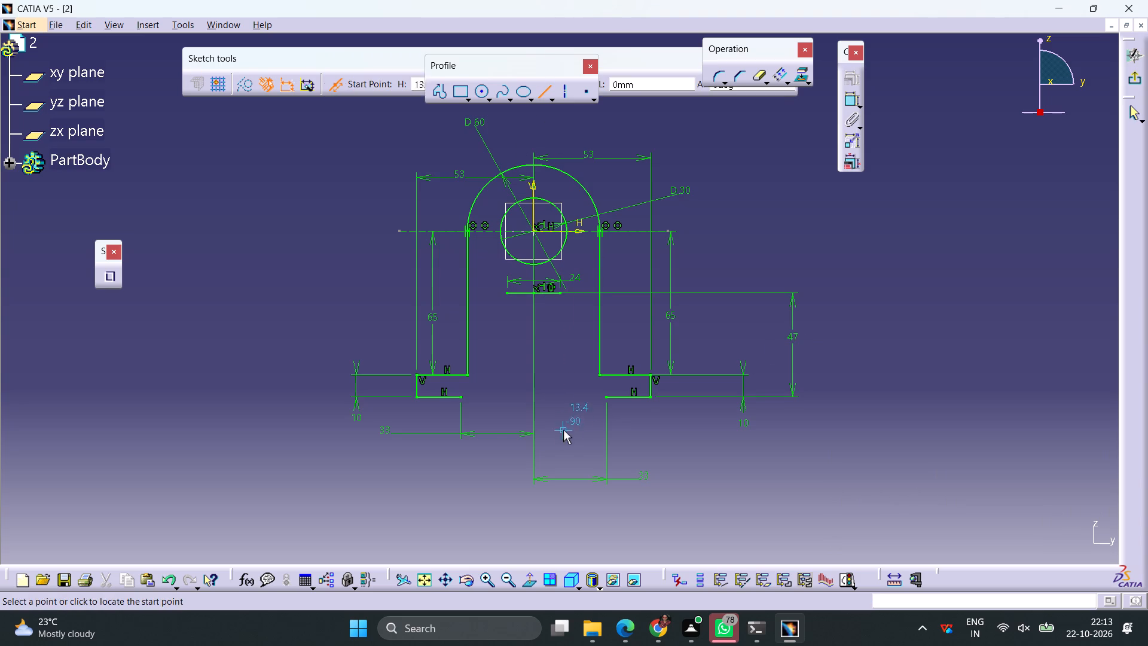
left_click(462, 398)
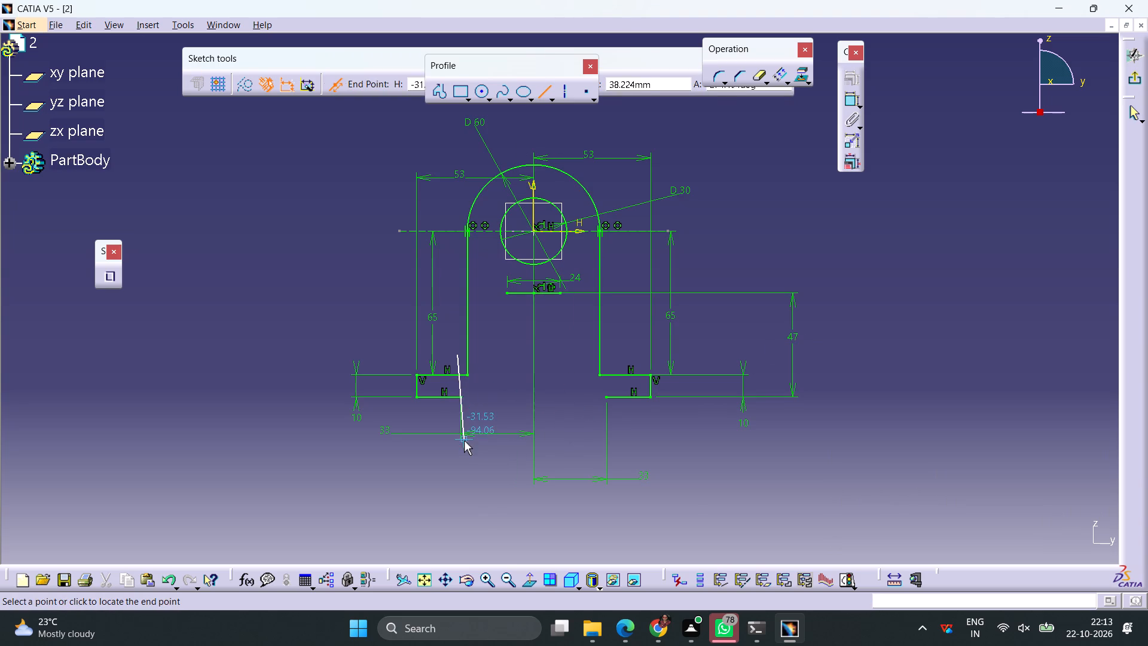
left_click(340, 88)
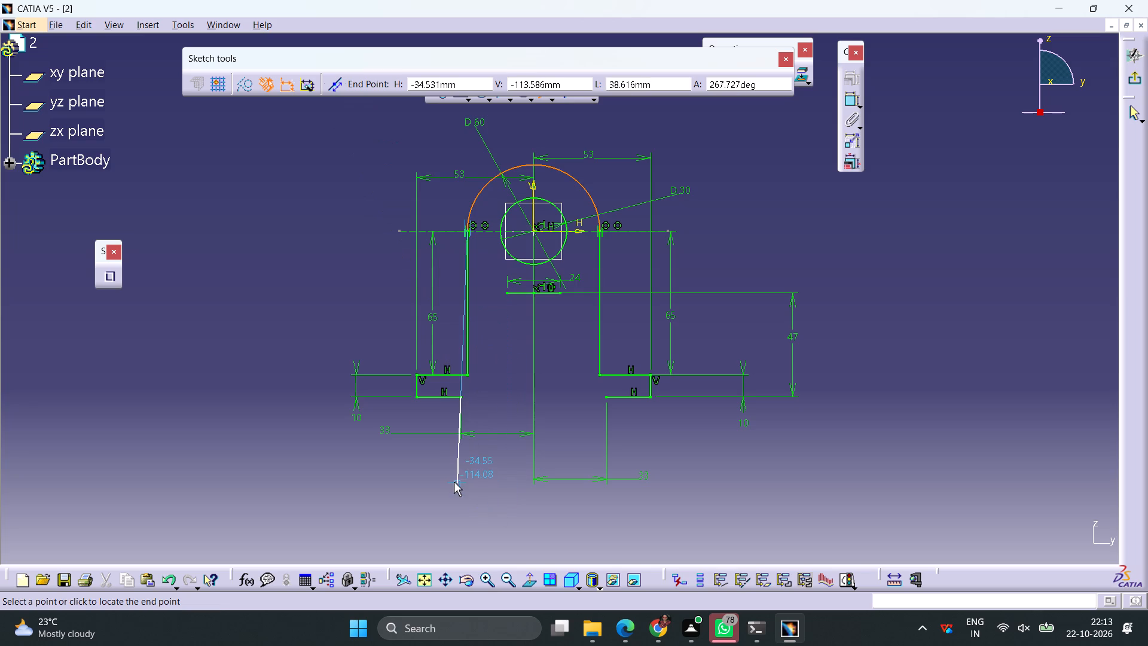
left_click(460, 482)
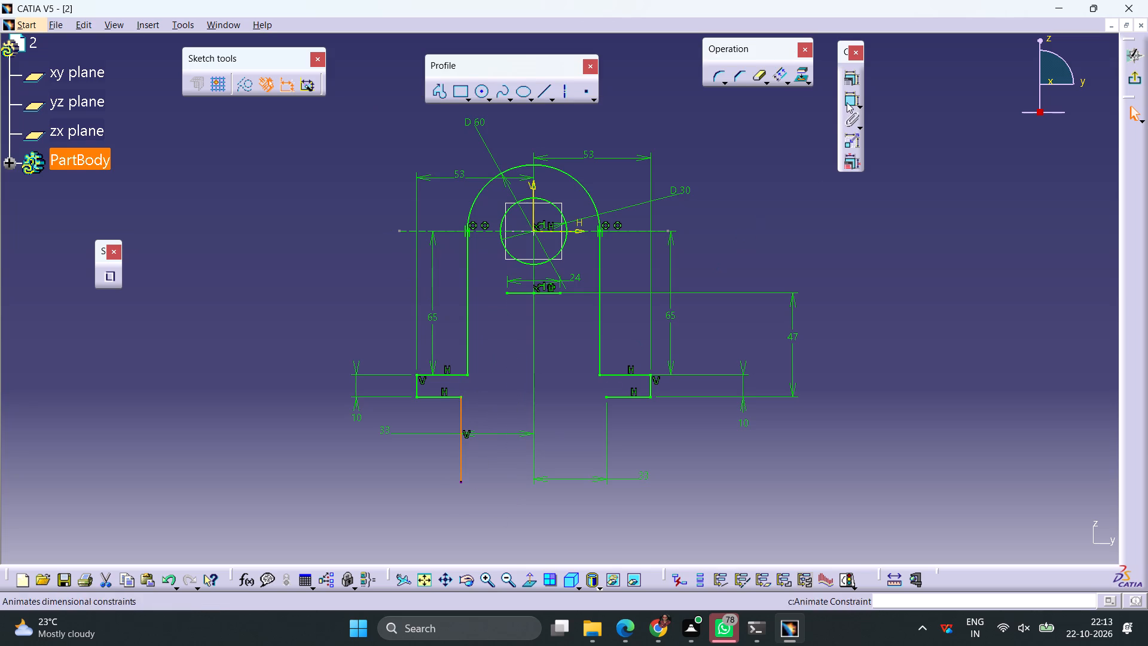
left_click(847, 102)
left_click(396, 511)
double_click(393, 508)
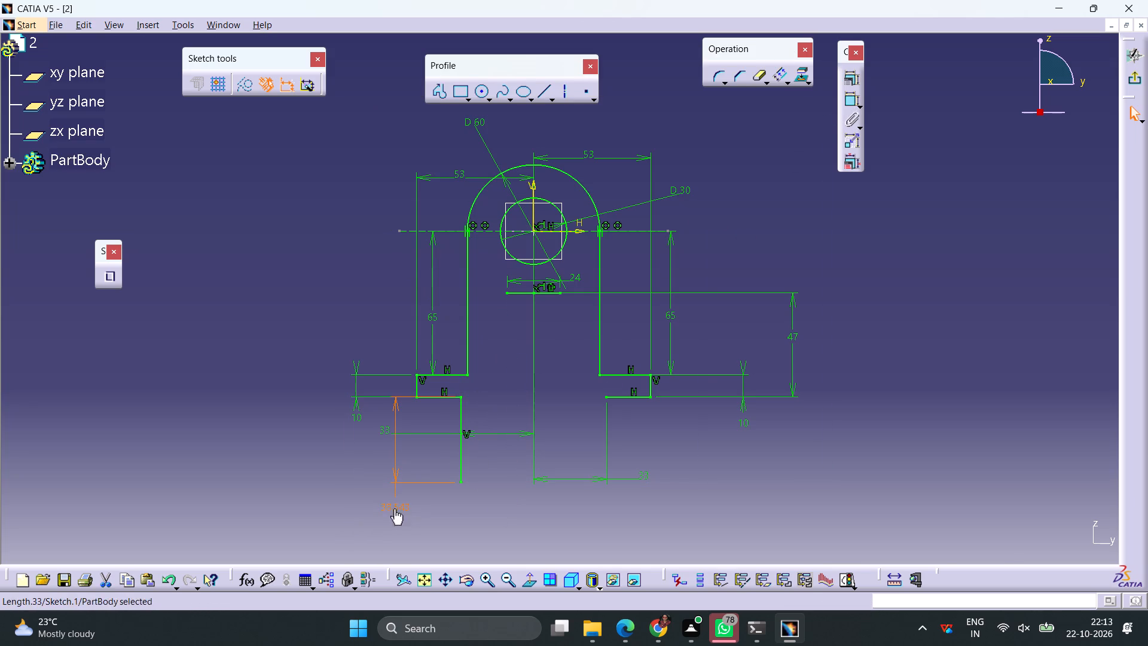
key("5")
key("Return")
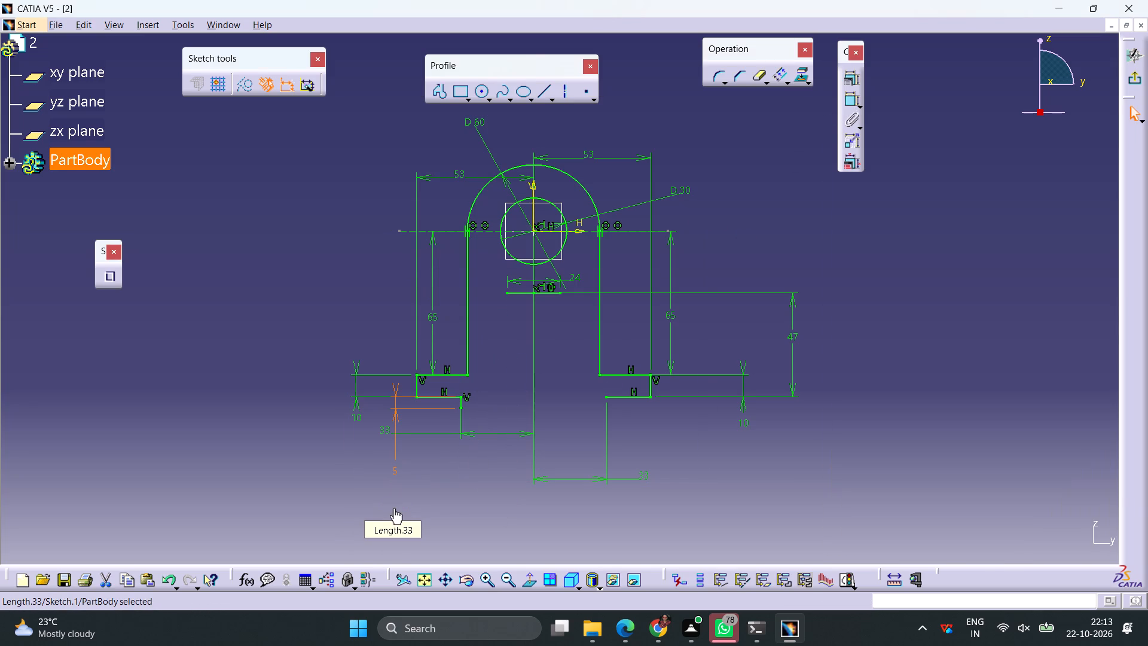
Draw a vertical line downward from the right foot's lower inner end and constrain its length to 5 mm.
left_click(545, 95)
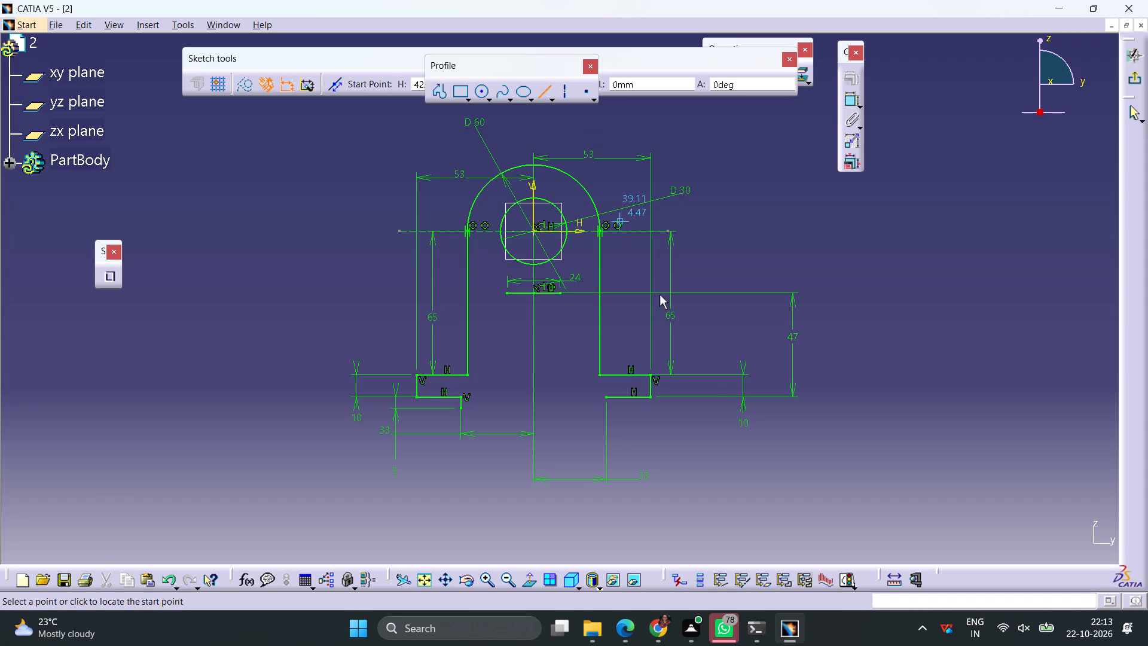
left_click(606, 399)
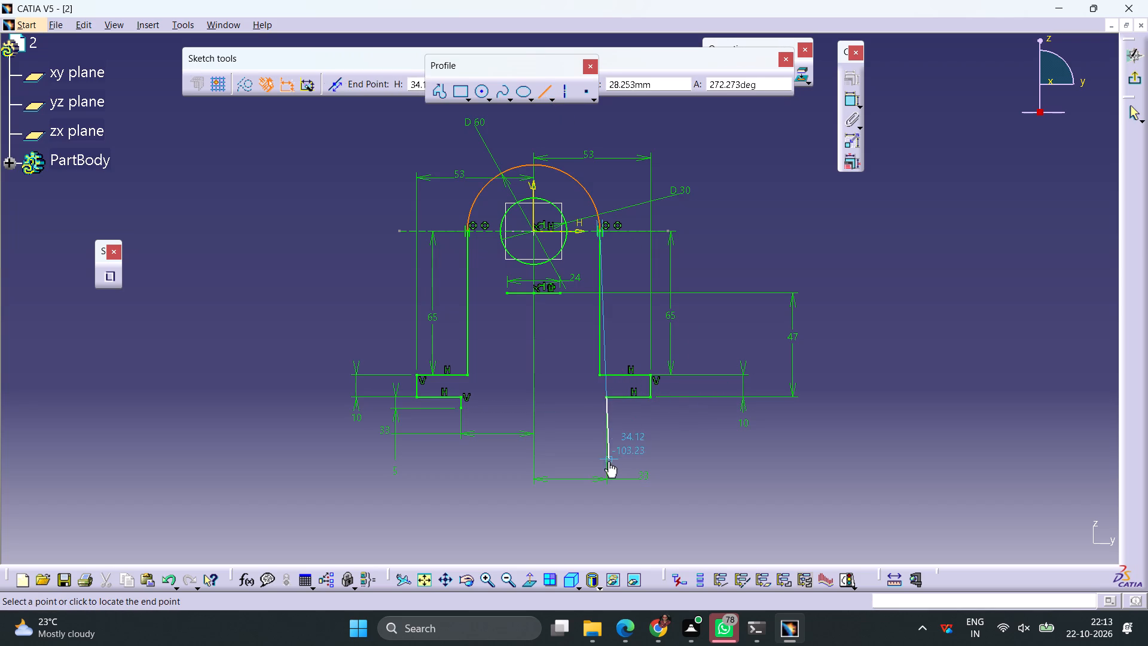
left_click(607, 521)
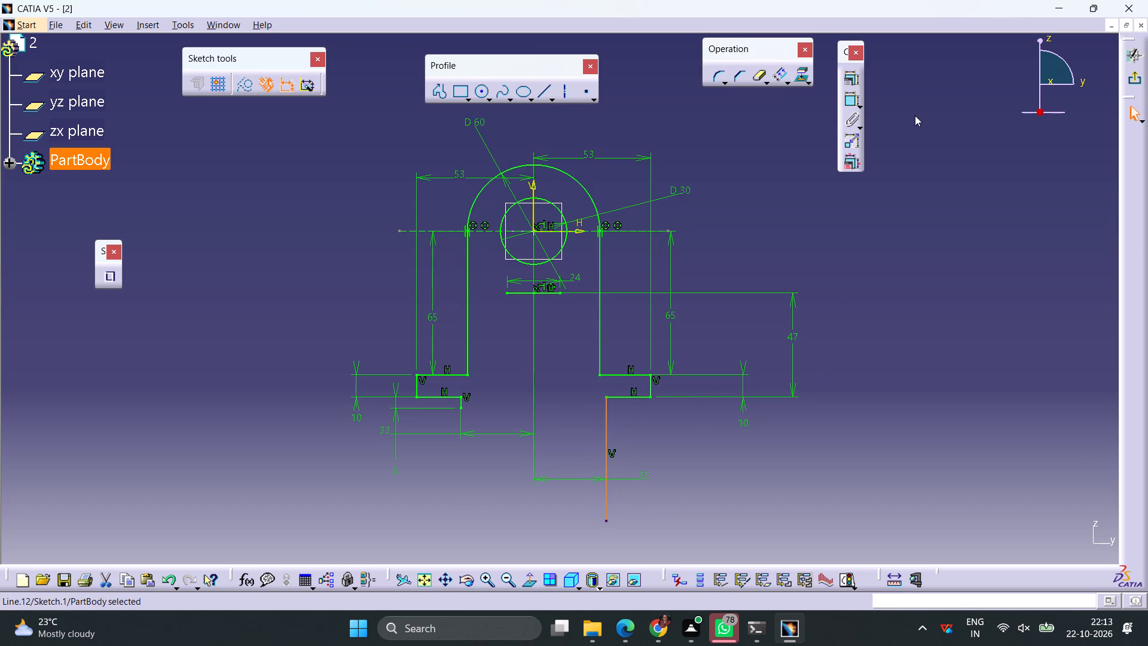
left_click(852, 100)
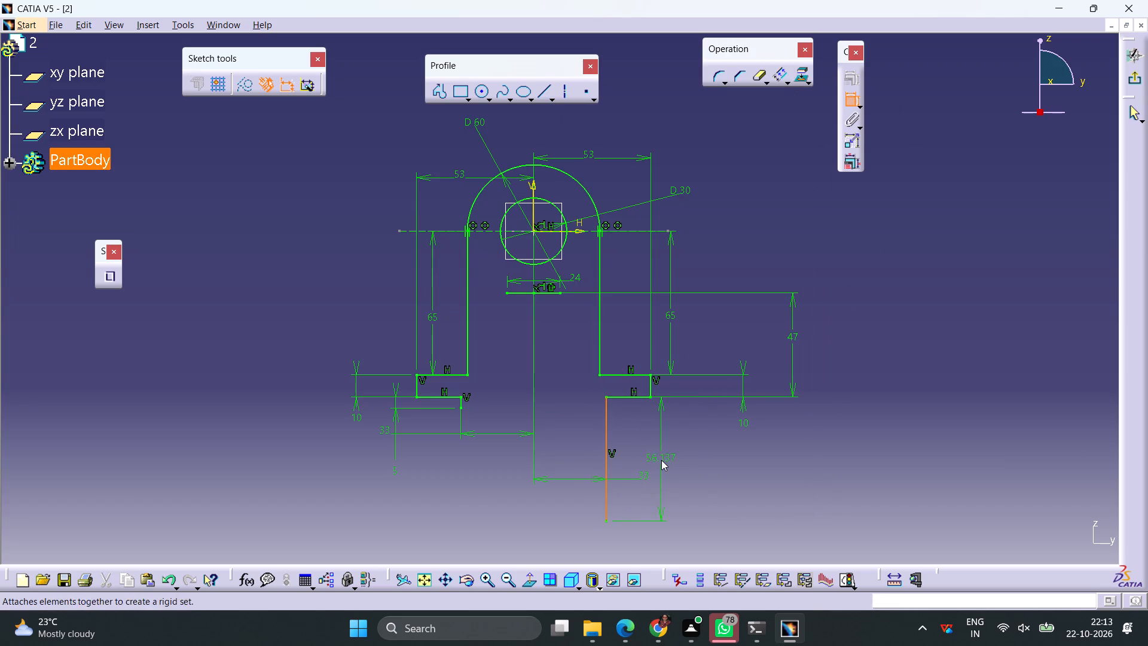
left_click(661, 460)
double_click(668, 458)
key("5")
key("Return")
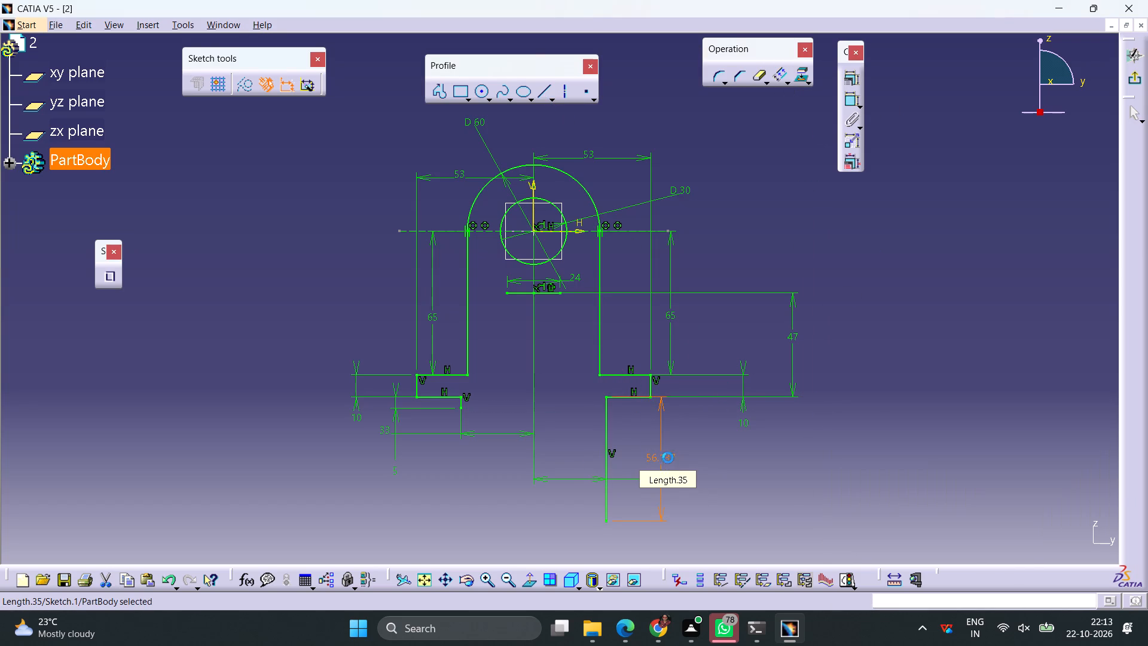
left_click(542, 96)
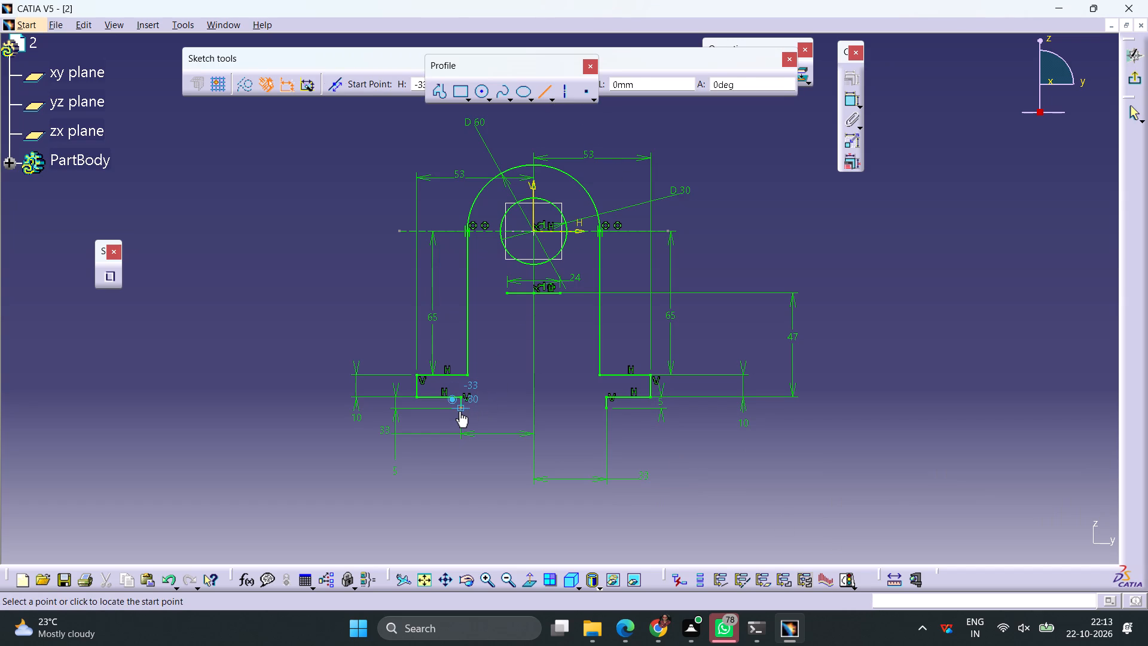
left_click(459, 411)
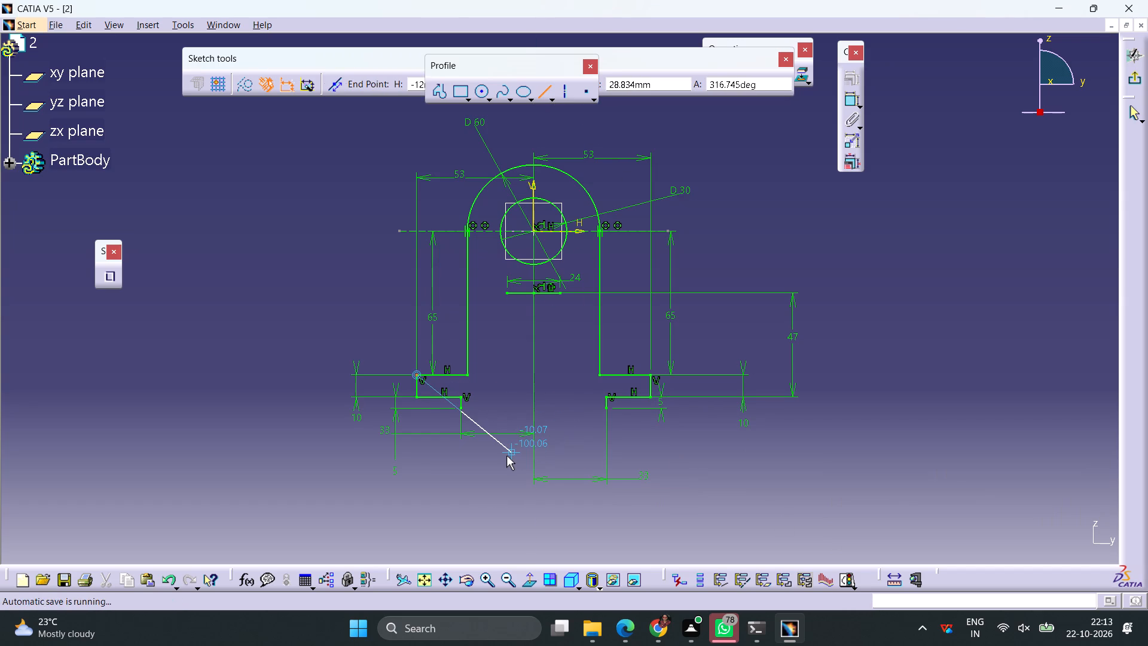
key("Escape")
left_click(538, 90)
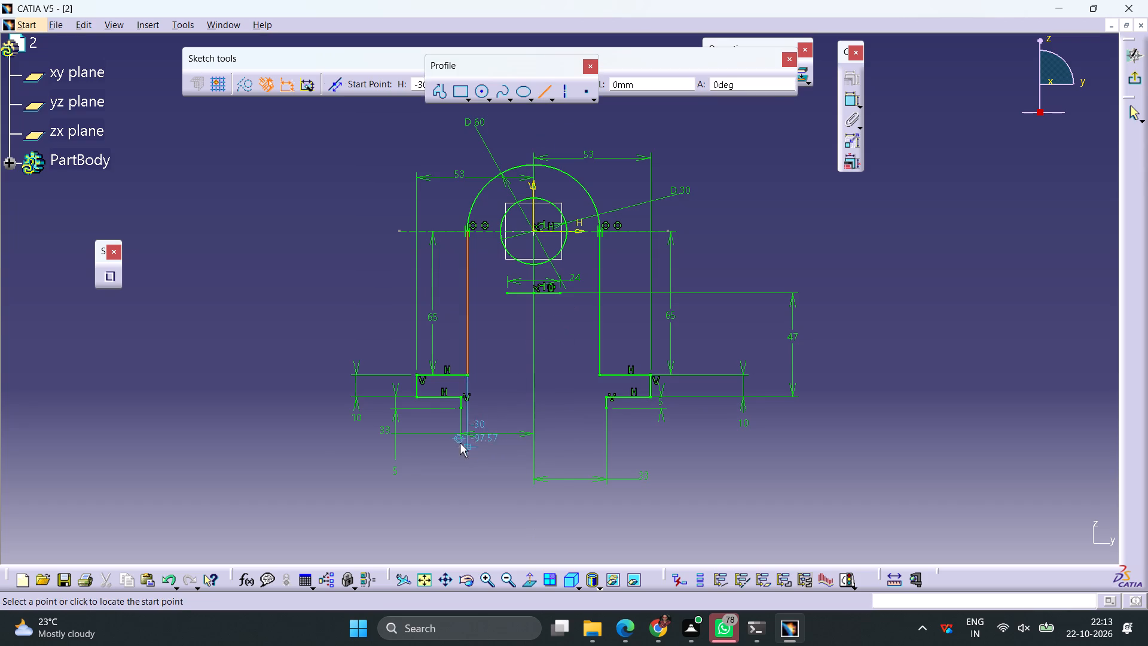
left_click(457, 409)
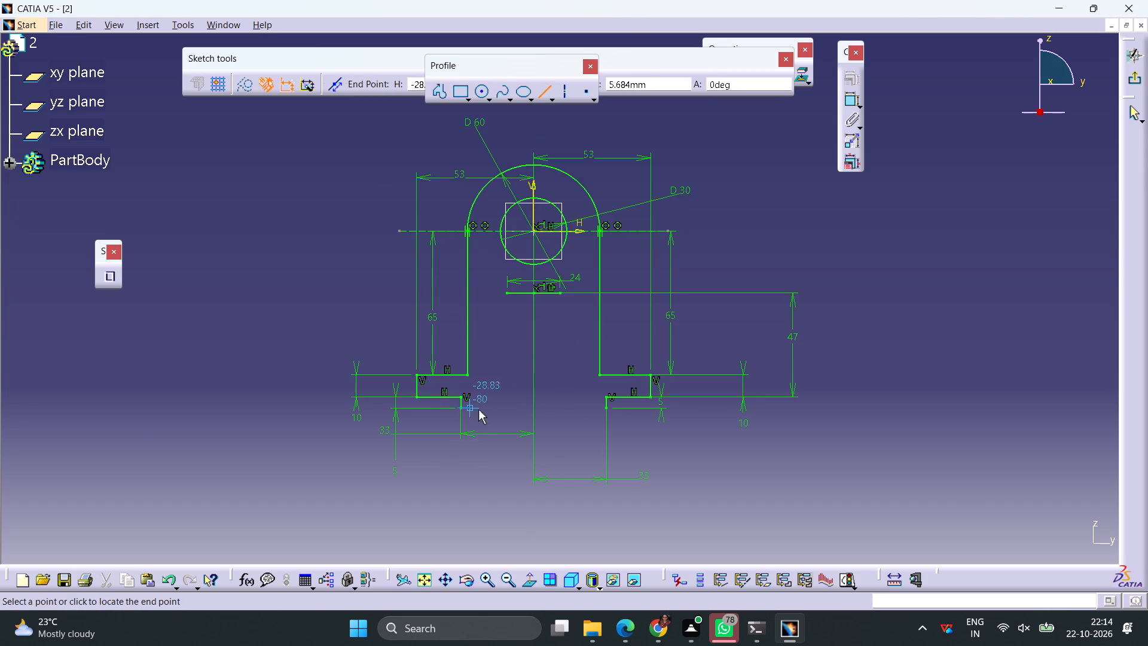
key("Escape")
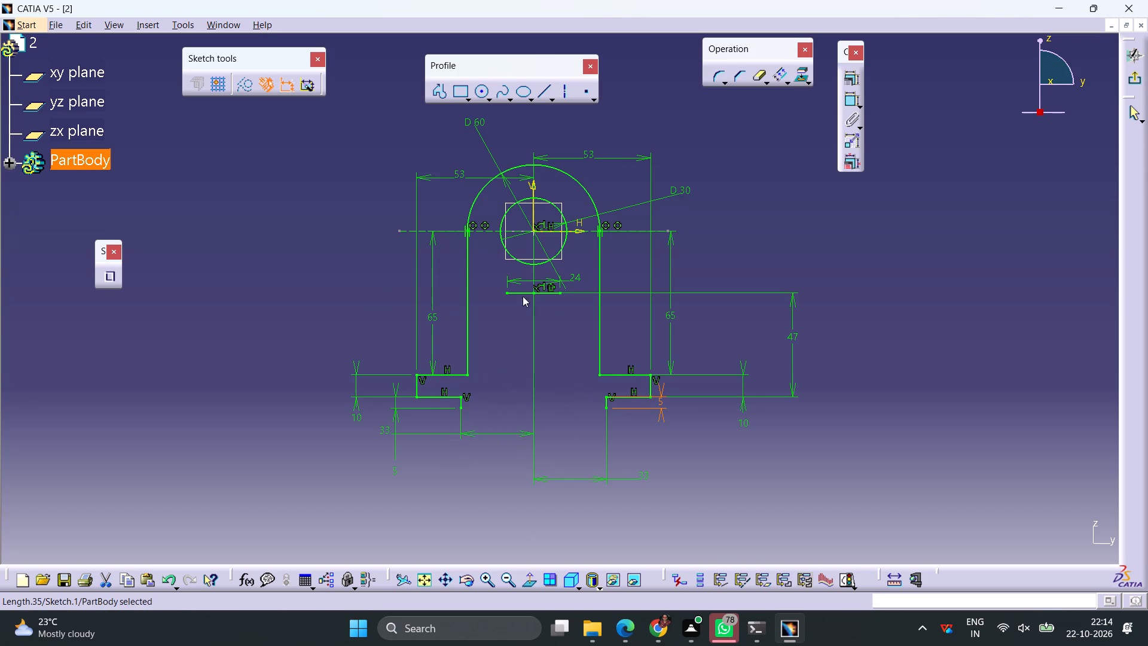
Draw a horizontal line inward from the lower end of the left foot's 5 mm line, its inner end 20 mm from the vertical axis.
left_click(544, 96)
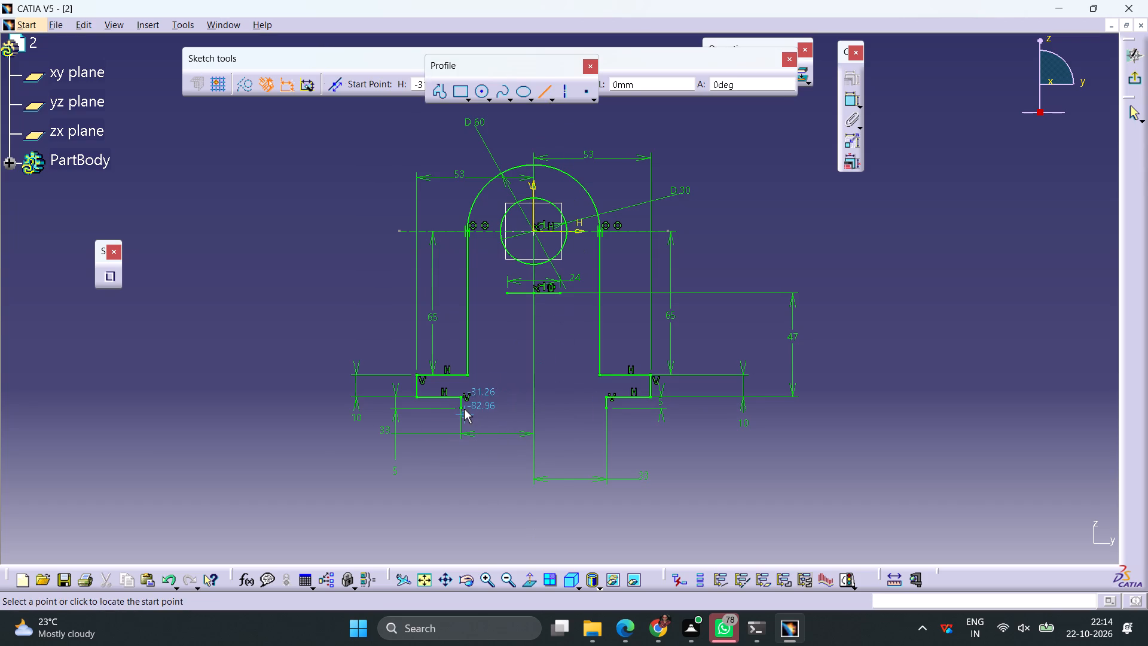
left_click(460, 410)
left_click(488, 409)
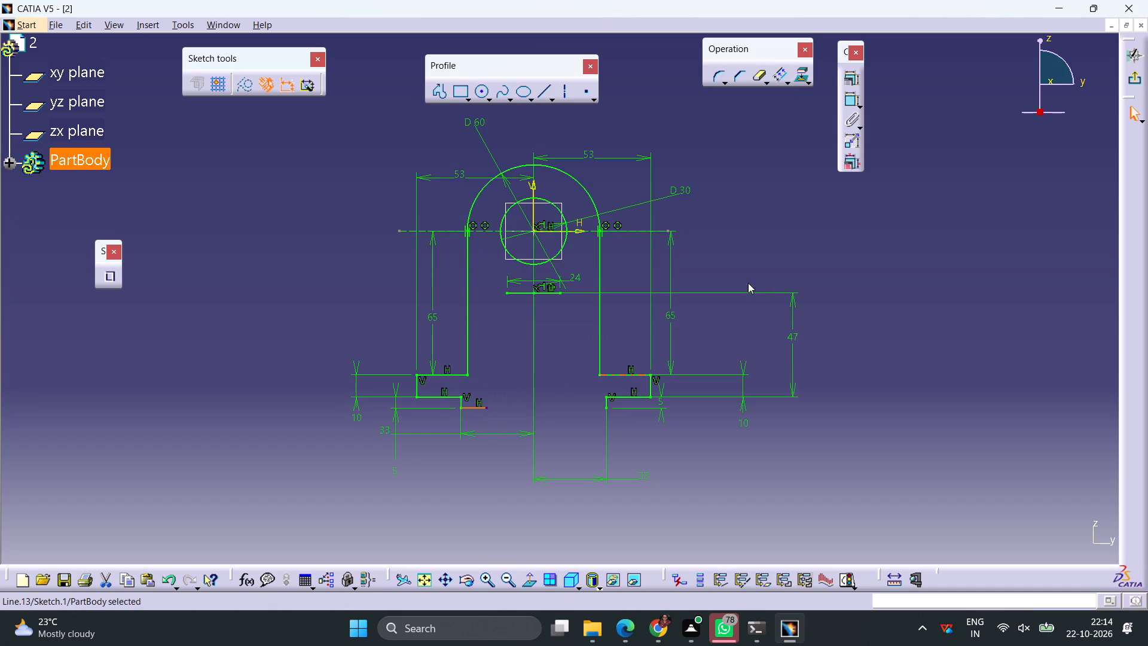
left_click(741, 222)
left_click(847, 102)
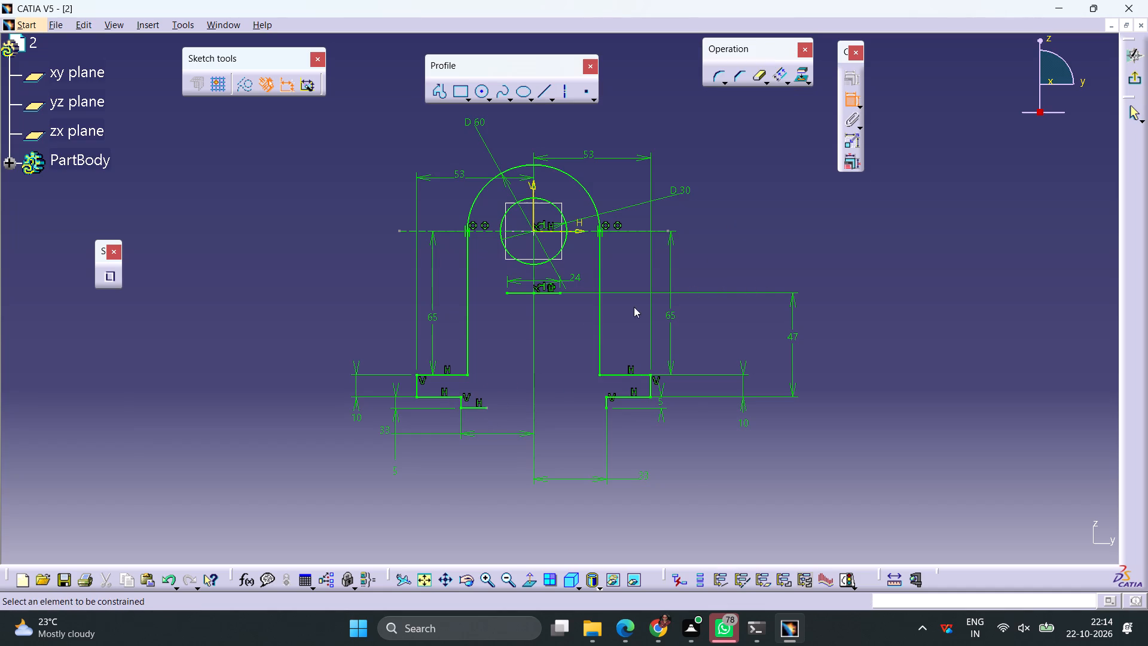
left_click(484, 407)
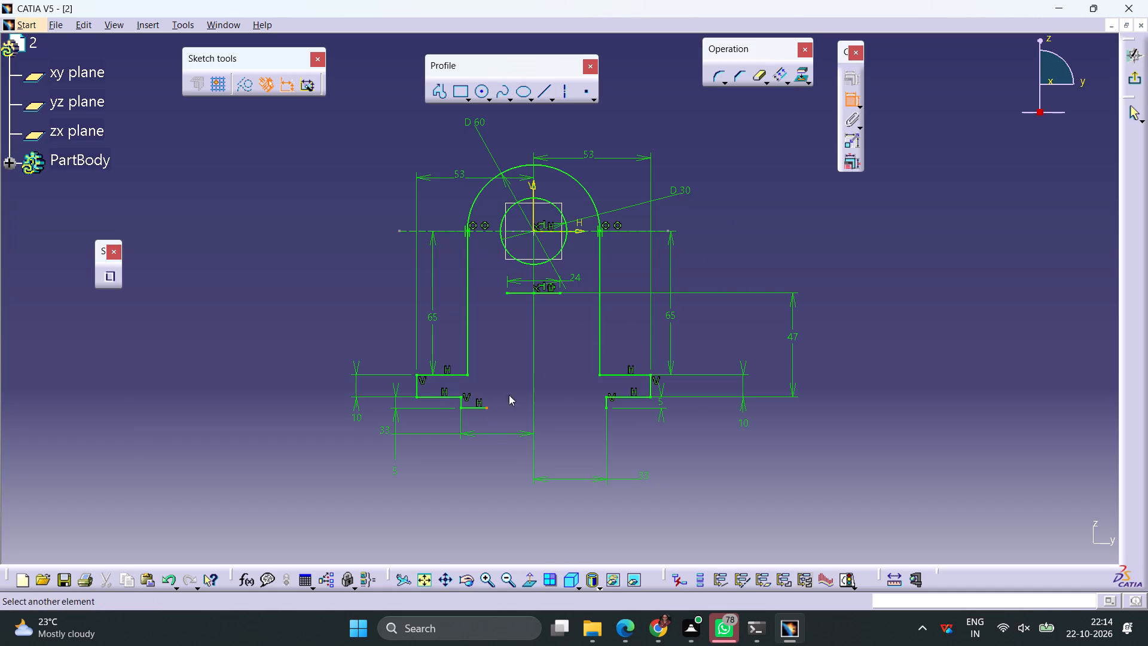
left_click(532, 219)
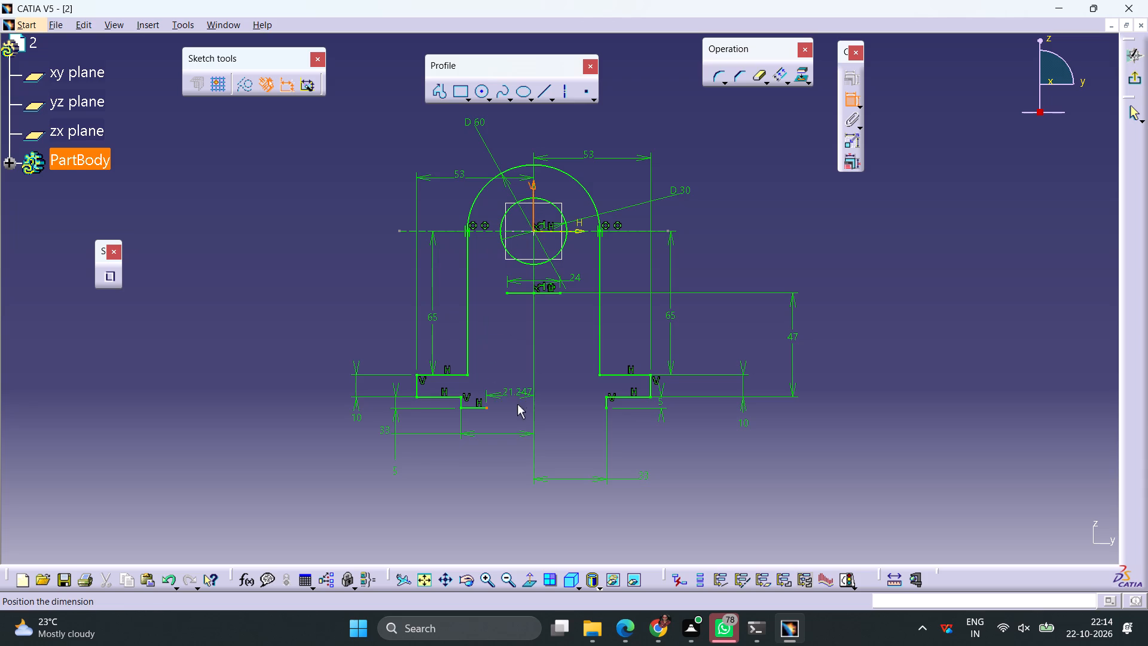
left_click(505, 422)
double_click(505, 420)
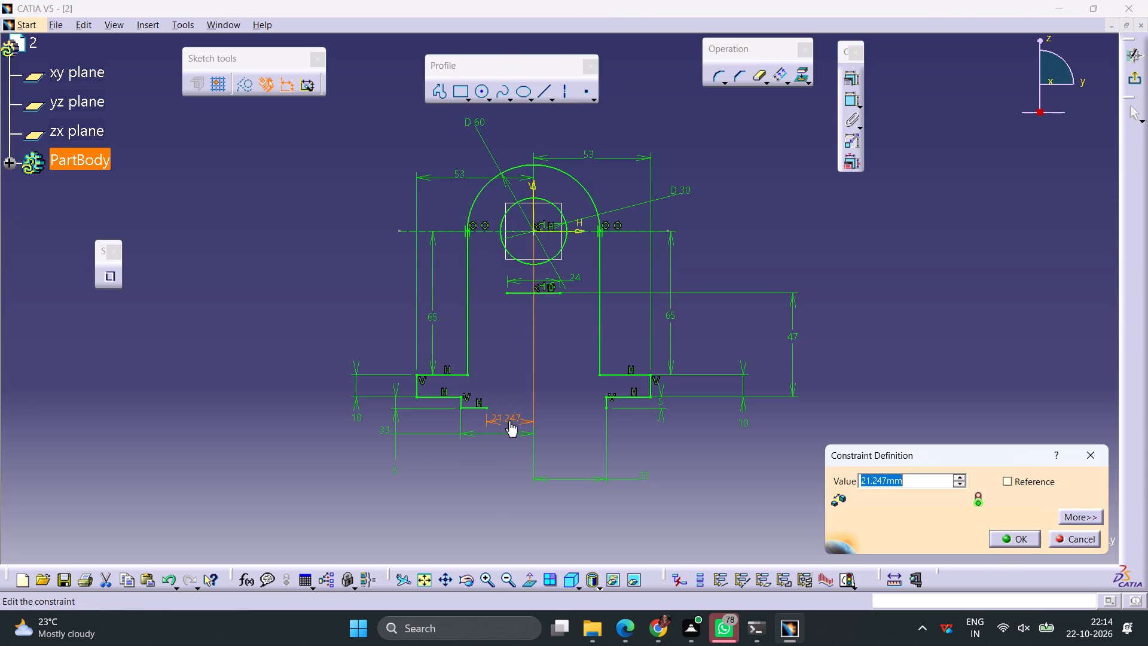
type("20")
key("Return")
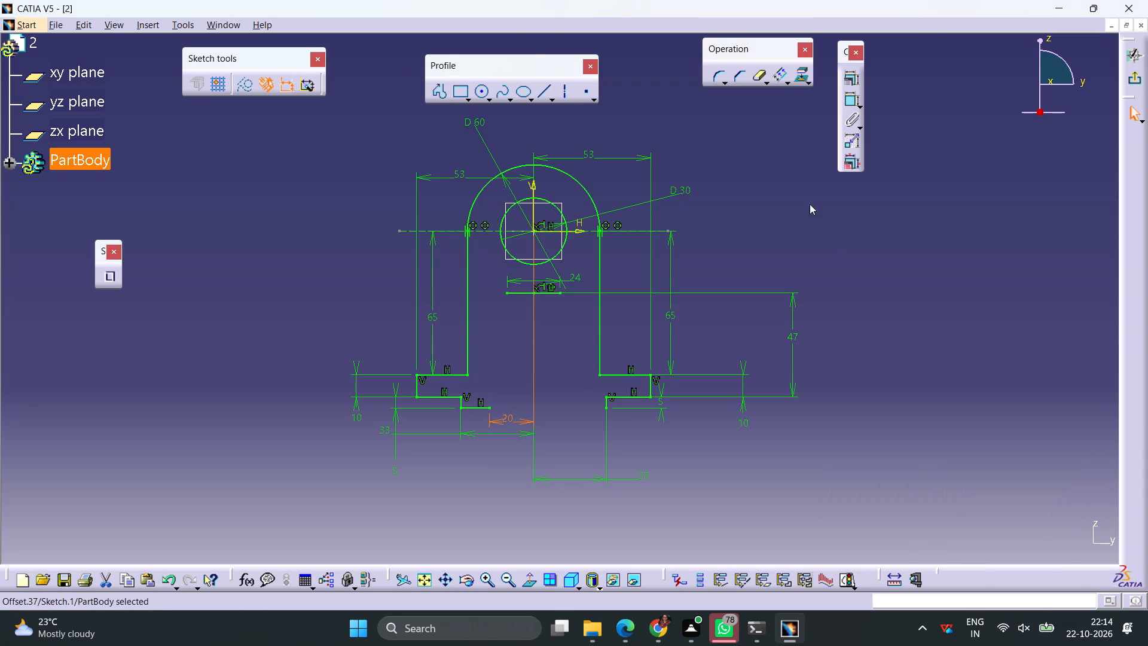
Draw a horizontal line inward from the lower end of the right foot's 5 mm line, its inner end 20 mm from the vertical axis.
left_click(546, 97)
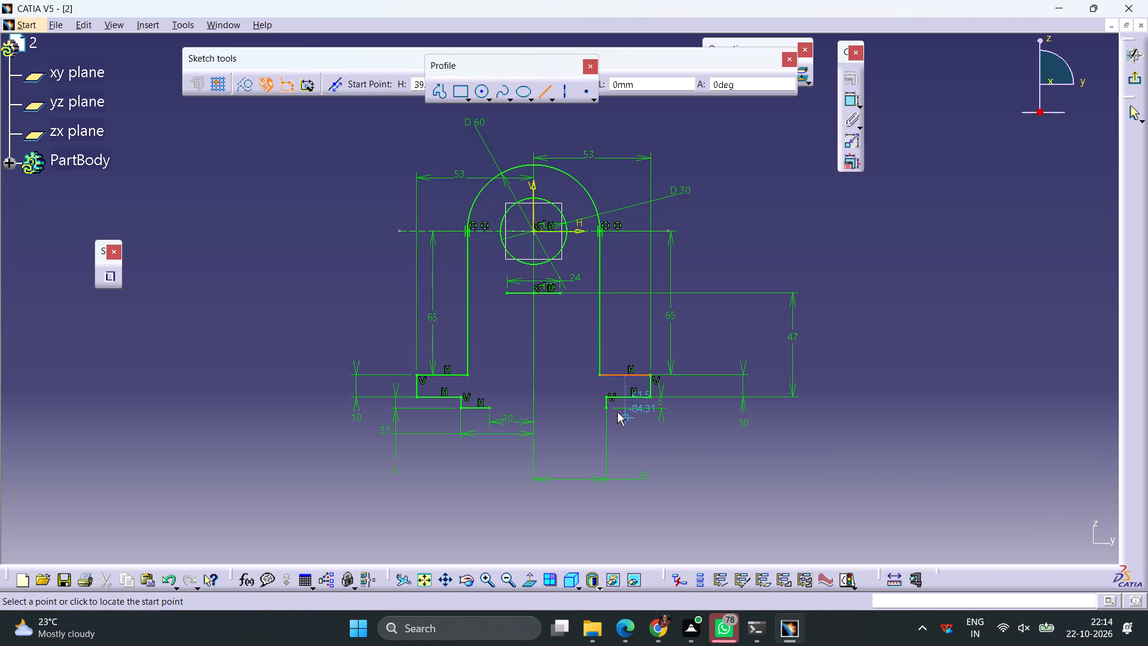
left_click(606, 407)
left_click(586, 410)
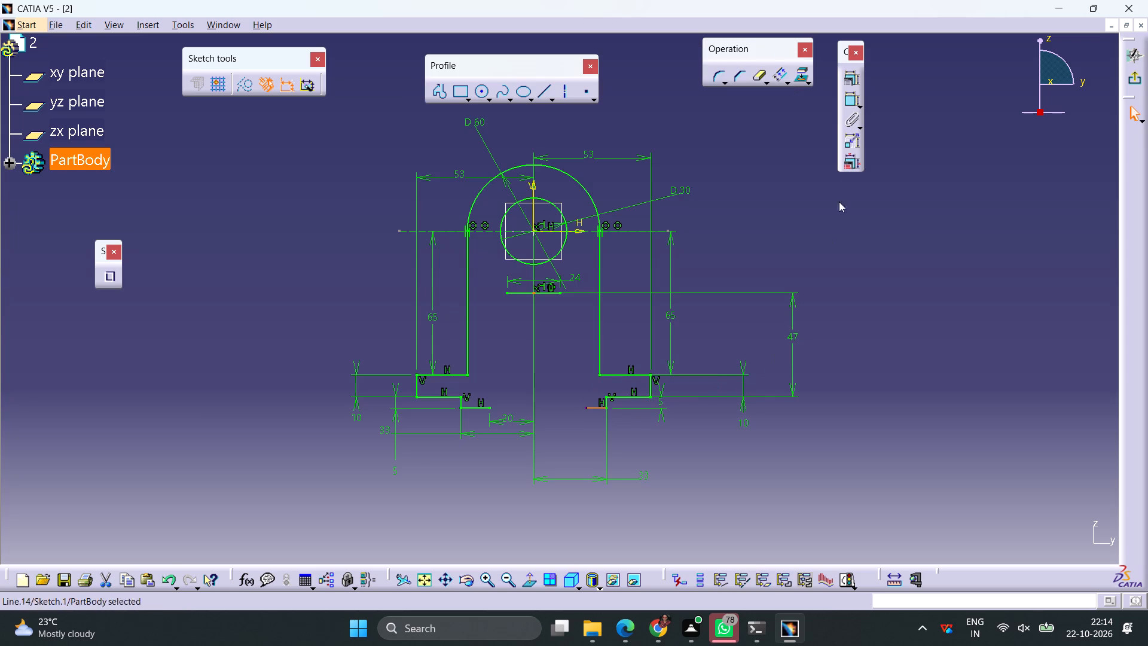
left_click(736, 241)
left_click(848, 102)
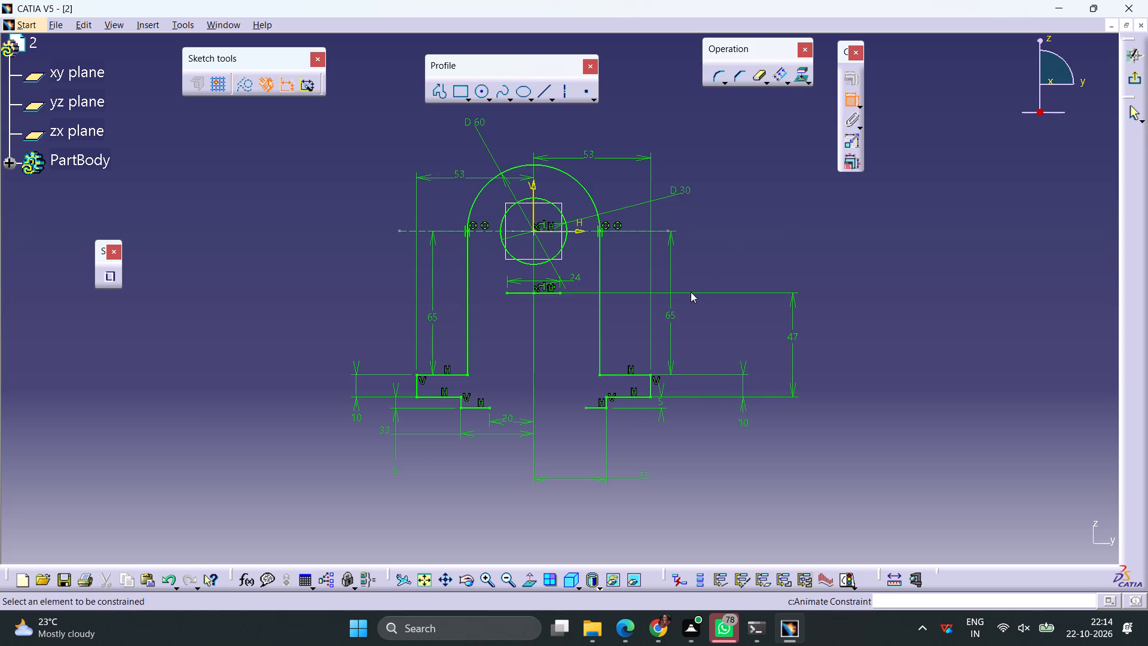
left_click(586, 409)
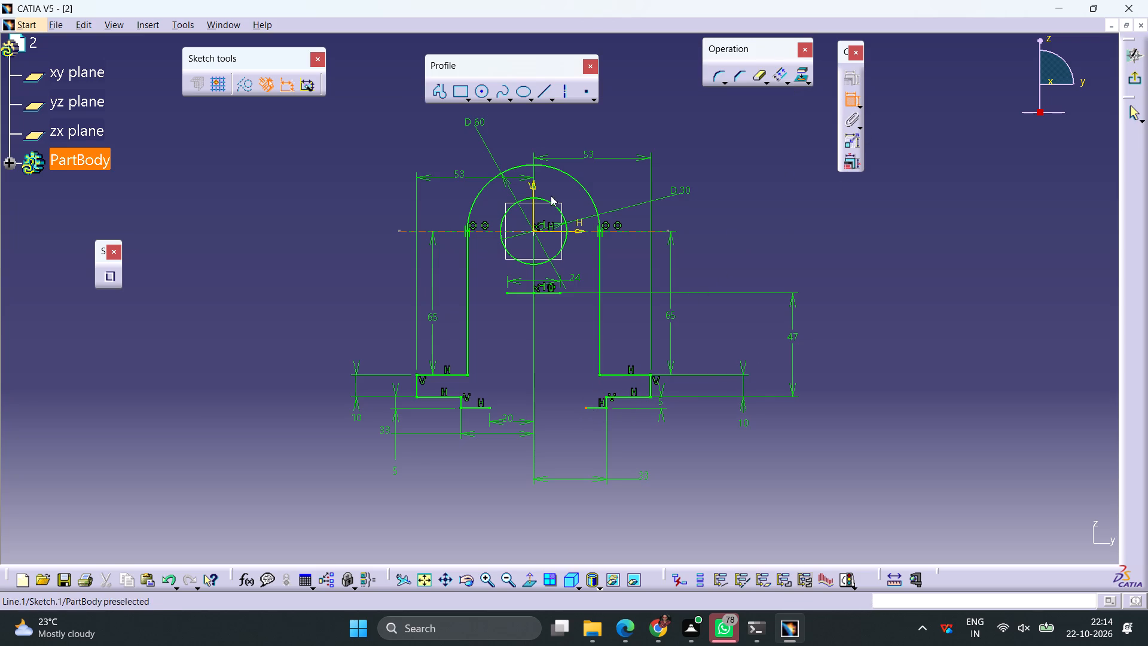
left_click(535, 193)
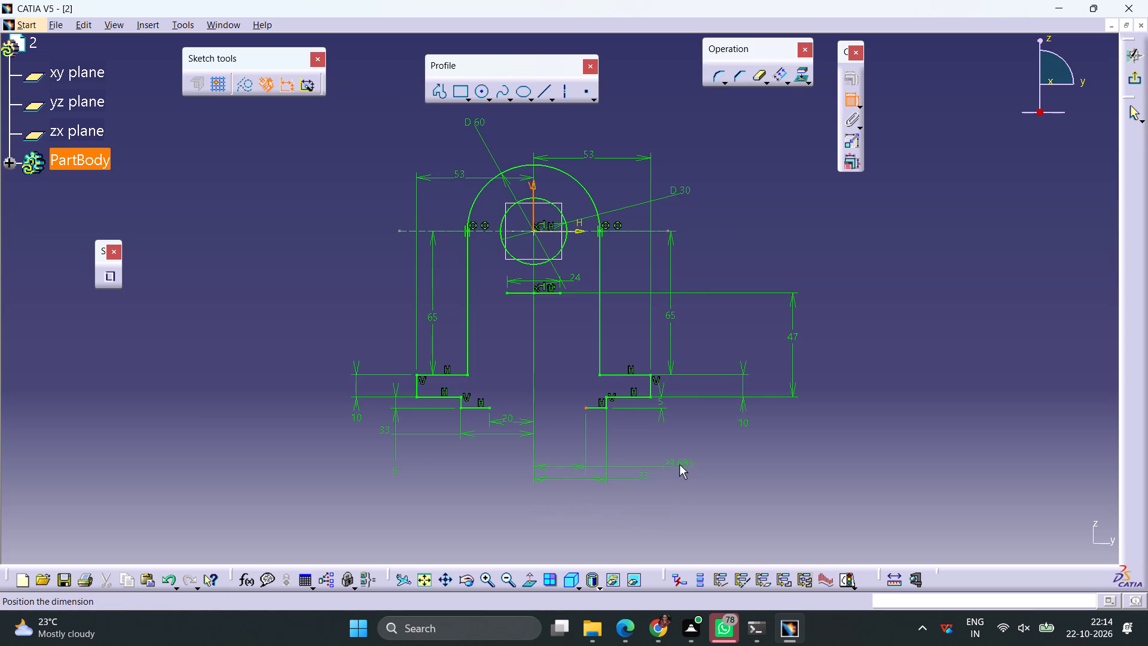
left_click(679, 458)
double_click(684, 457)
type("20")
key("Return")
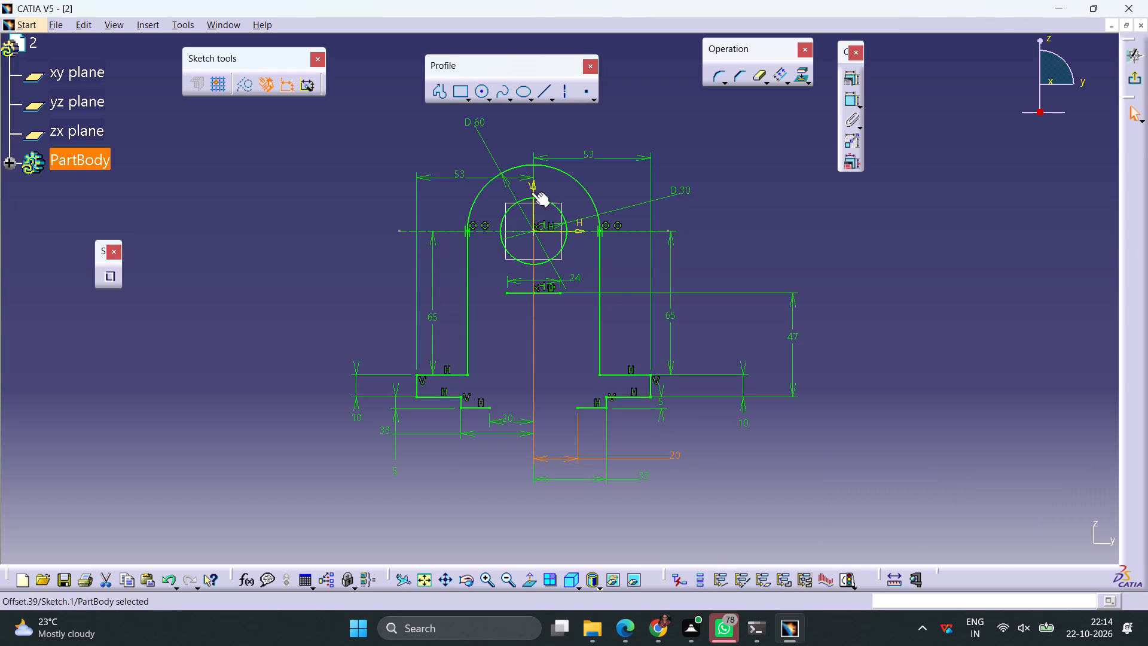
Draw a line from the left end of the 24 mm line down toward the left foot's bottom line.
left_click(539, 91)
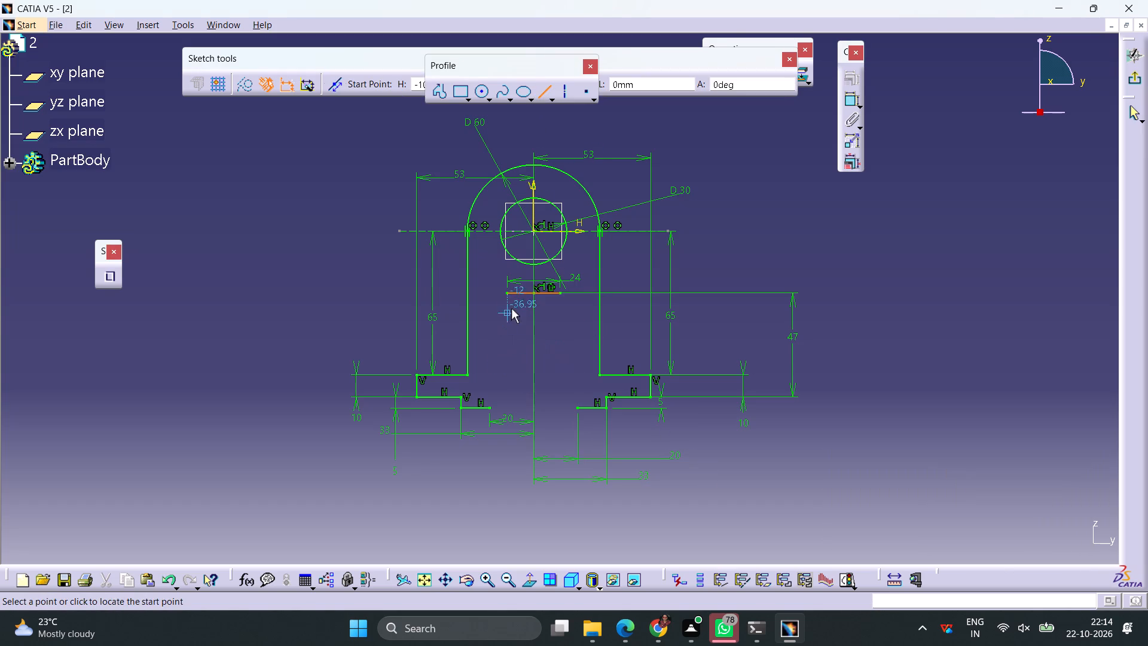
left_click(506, 292)
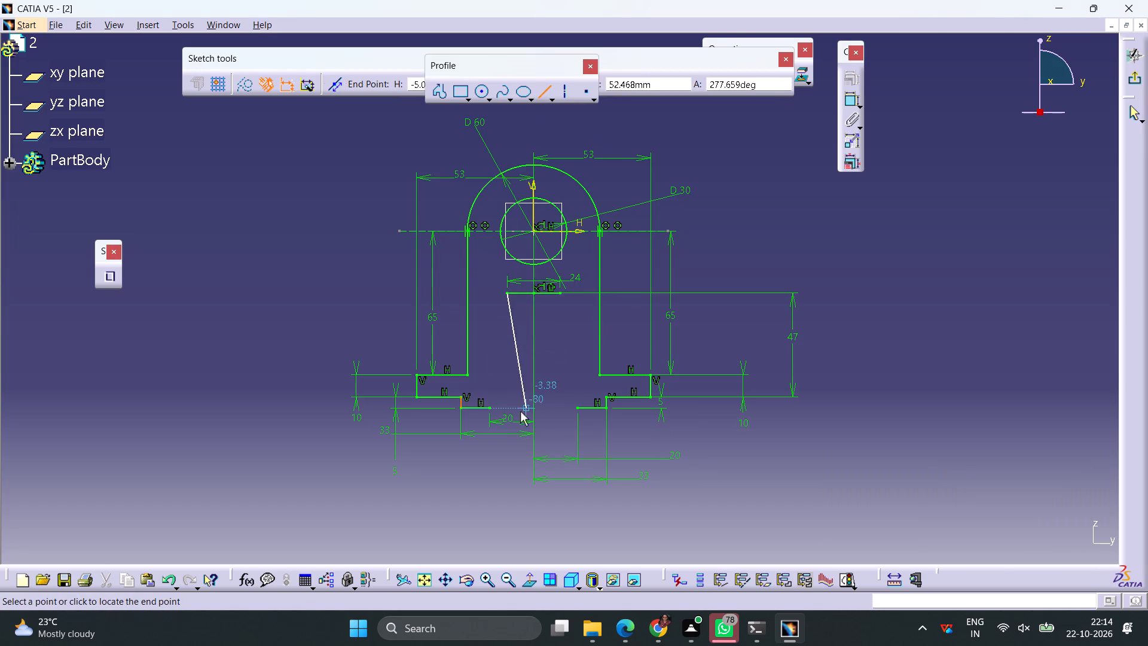
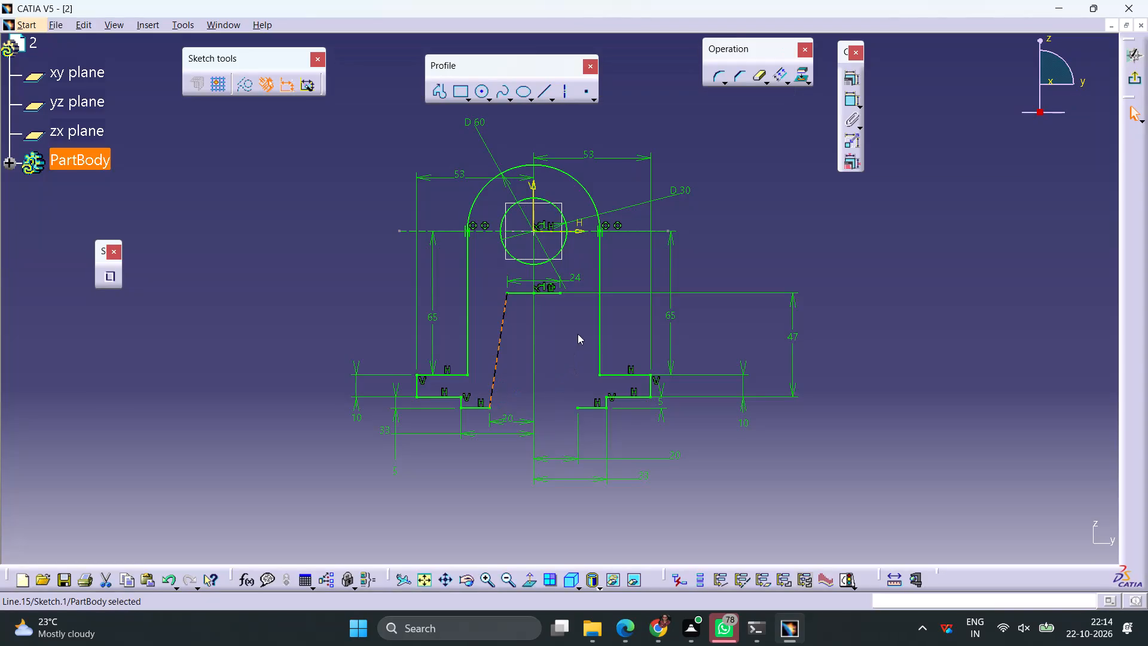
Draw a line from the right end of the 24 mm line down to the inner end of the right foot's bottom line.
left_click(578, 334)
left_click(541, 96)
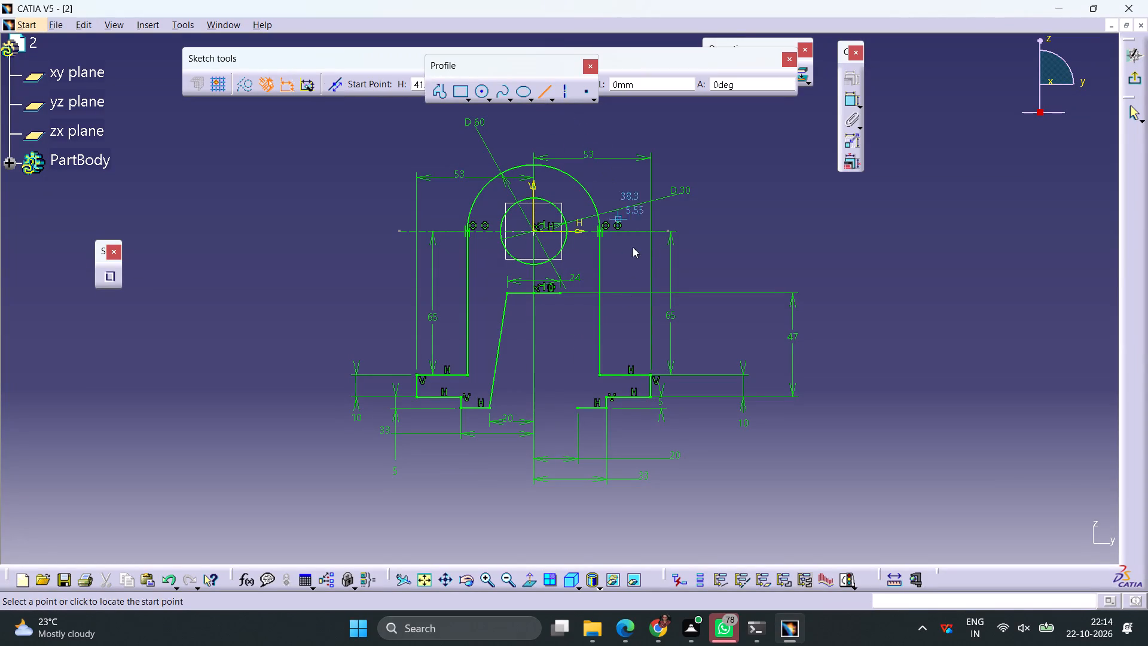
left_click(558, 291)
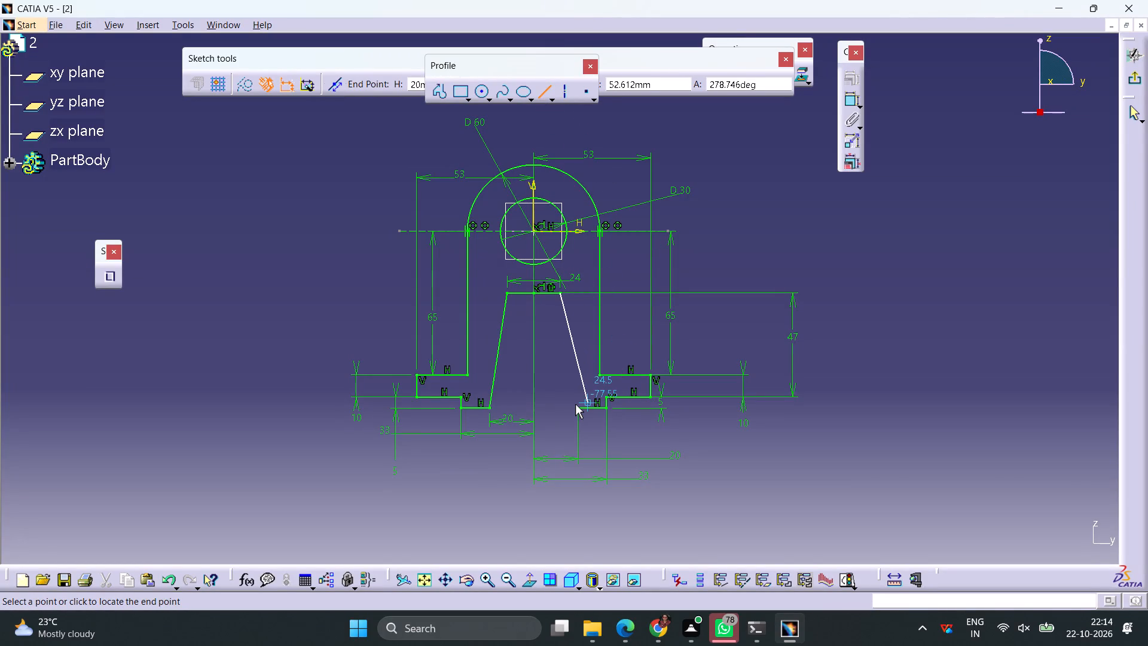
left_click(579, 410)
left_click(703, 440)
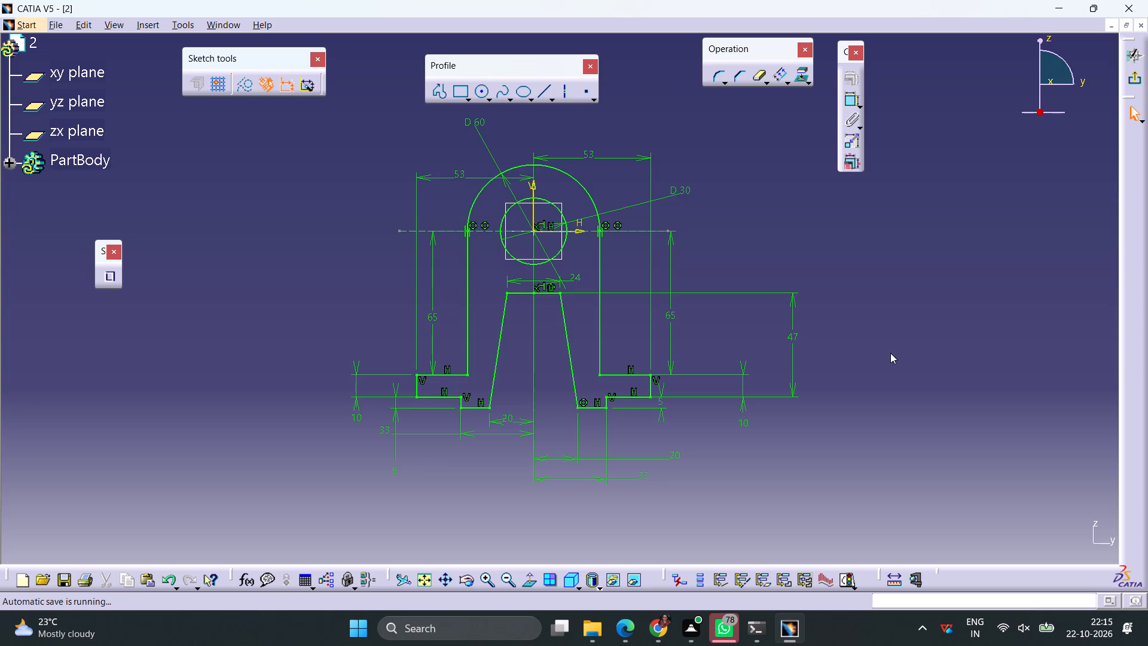
Exit the sketch and pad the bracket profile with a 30 mm length and mirrored extent.
left_click(1134, 81)
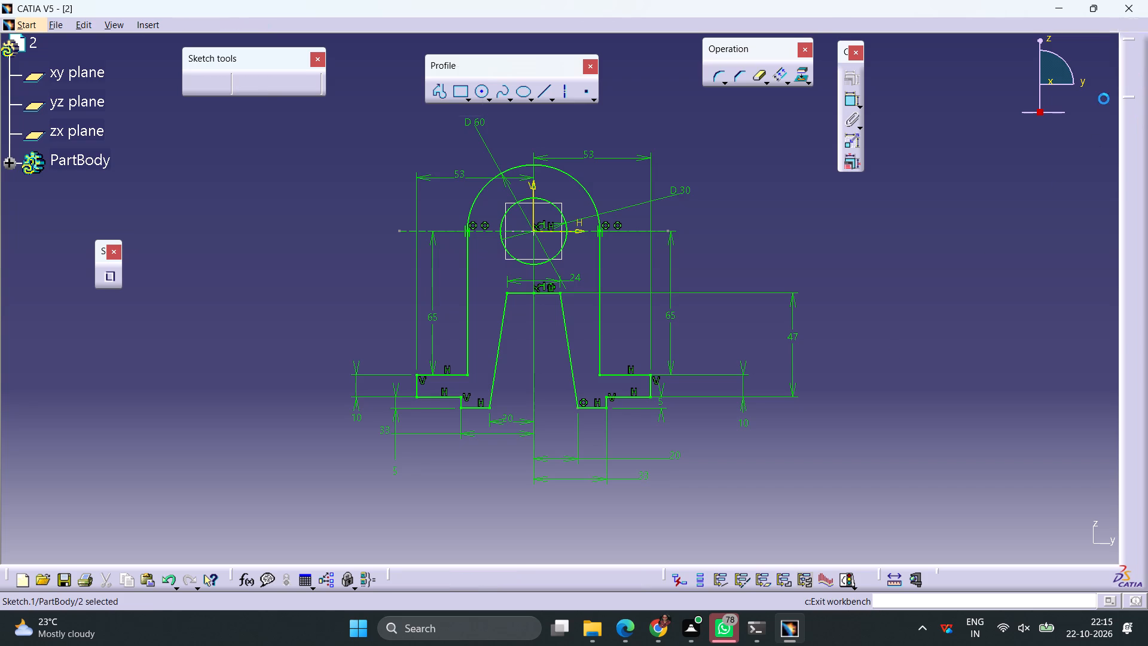
left_click(279, 105)
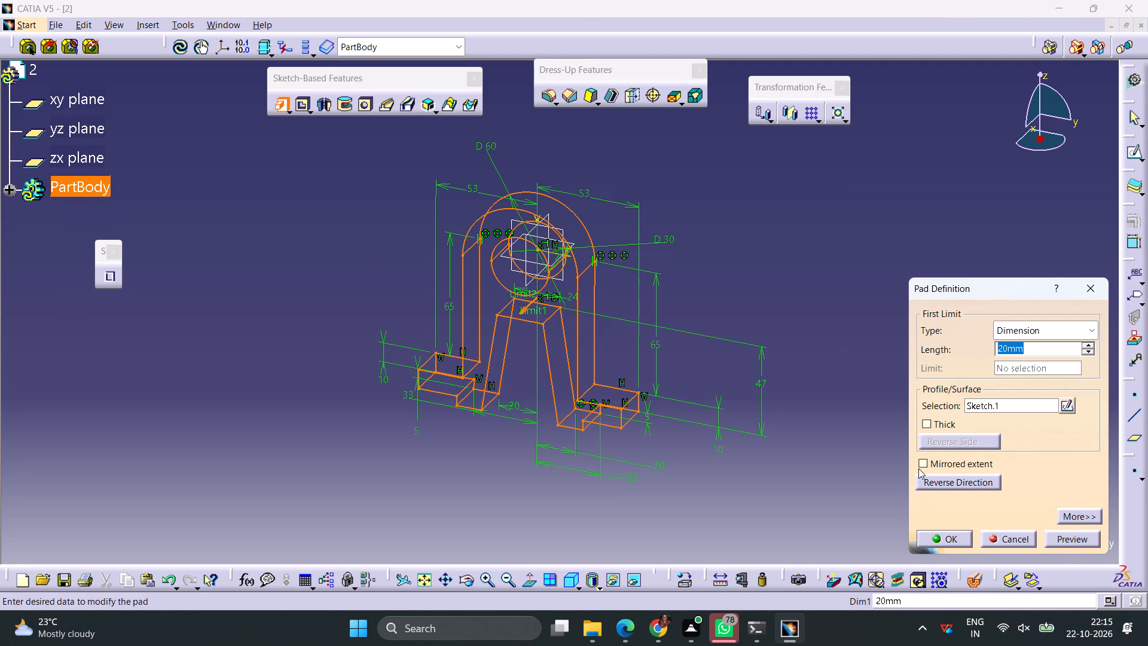
left_click(920, 464)
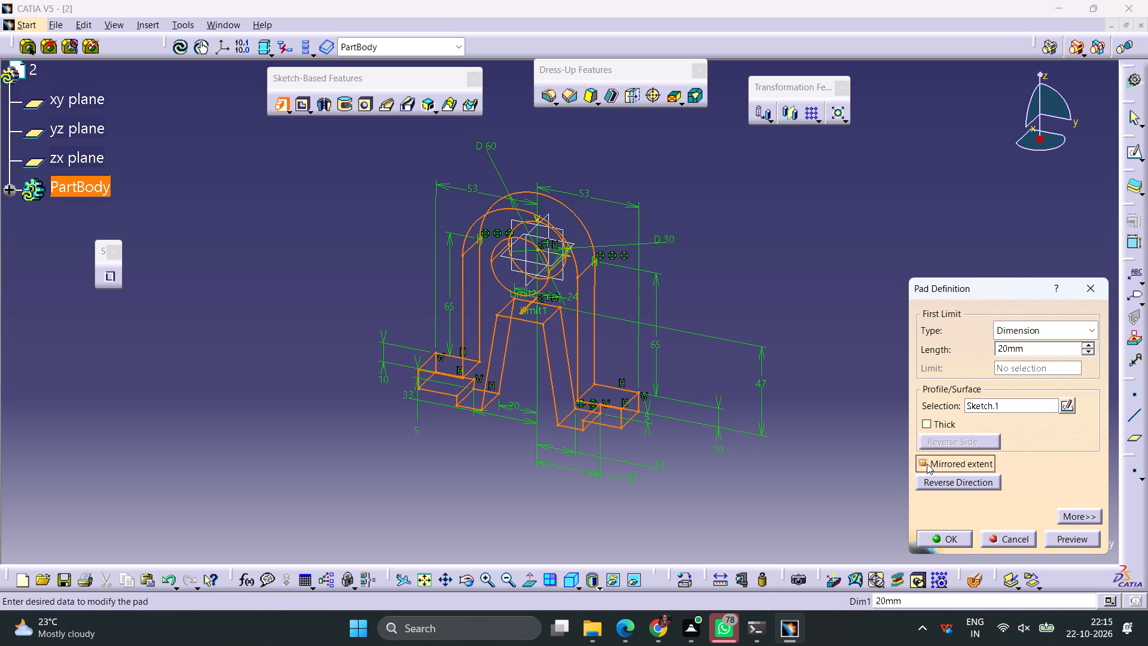
left_click_drag(1025, 351, 899, 373)
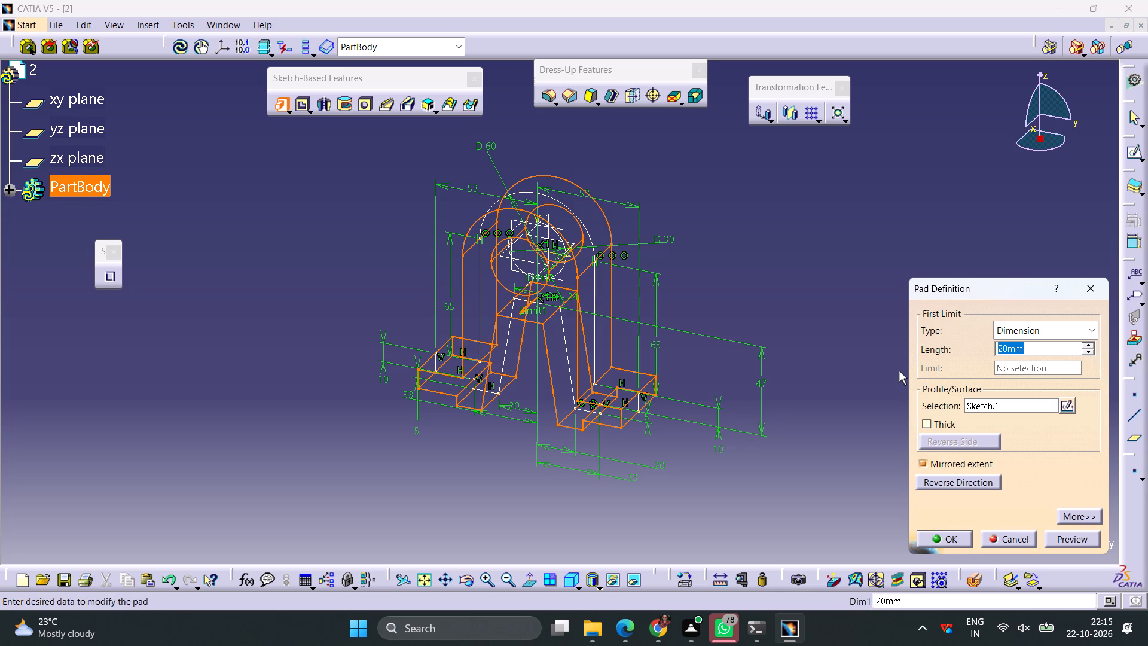
type("30")
key("Return")
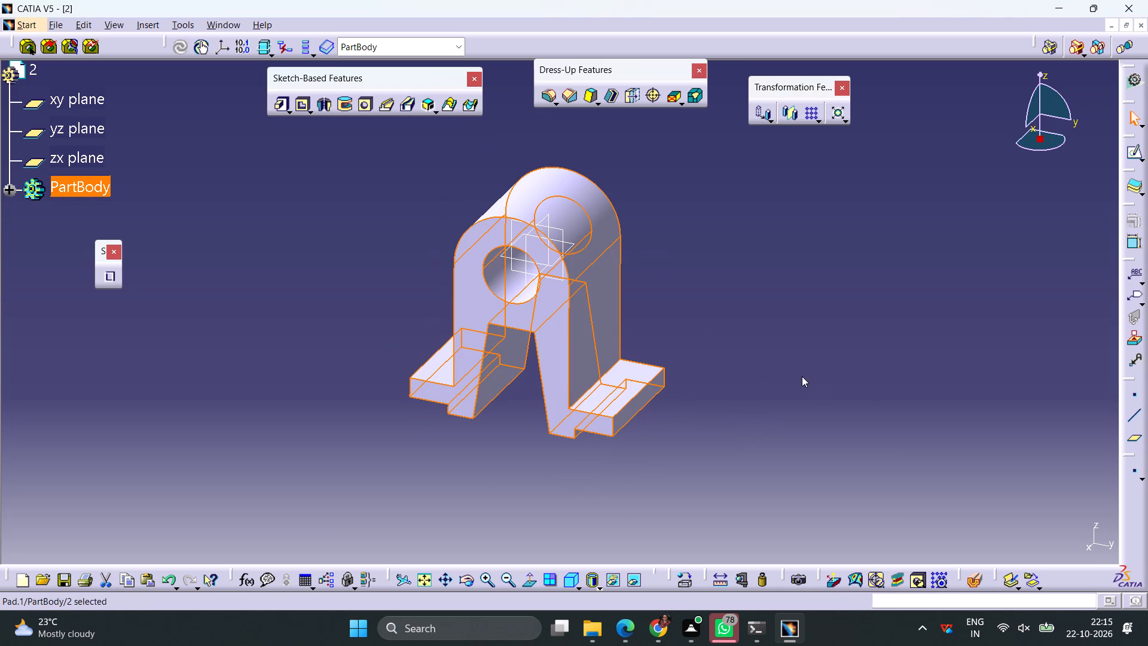
left_click(796, 374)
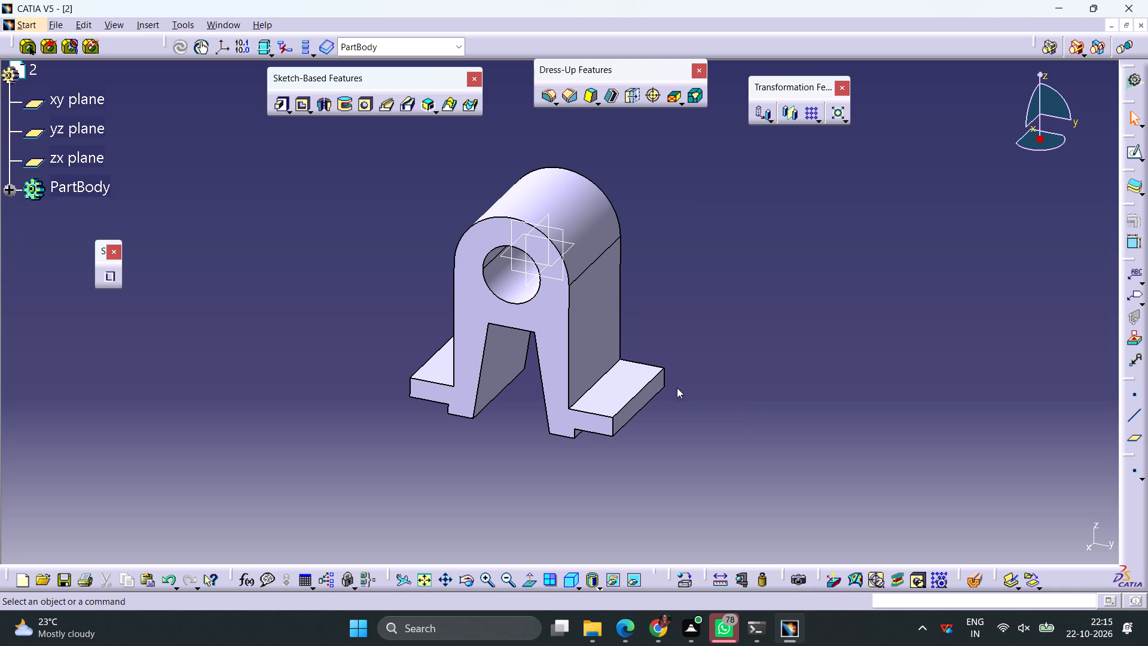
Start a sketch on the right foot's top face and draw a 15 mm diameter circle to the left of the vertical axis.
left_click(634, 382)
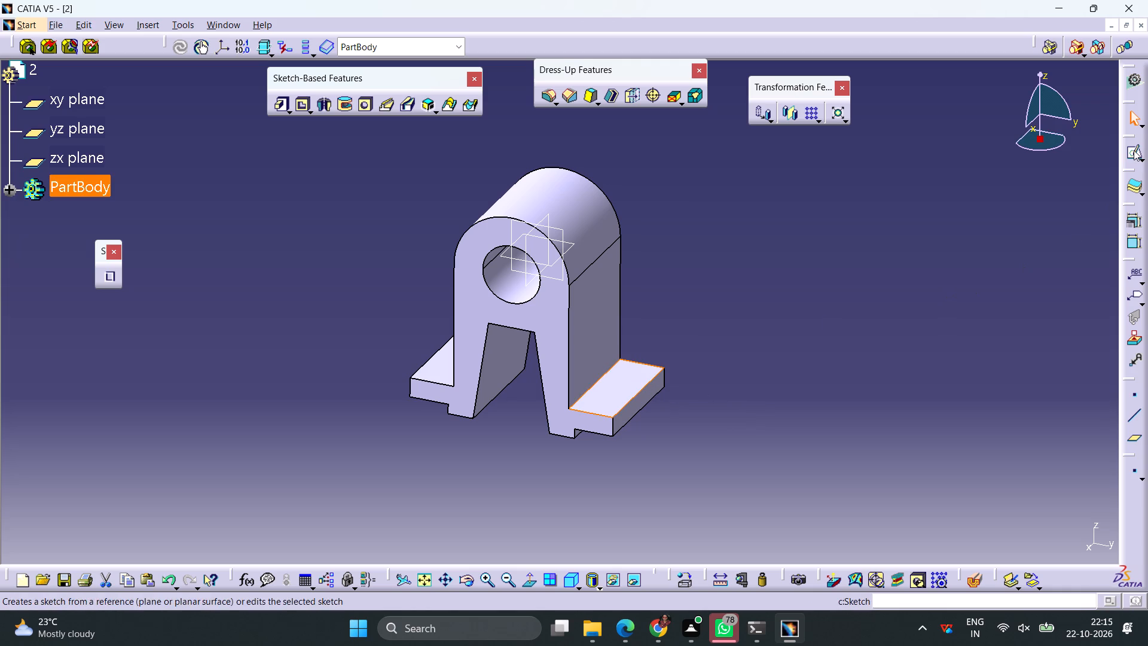
left_click(1134, 150)
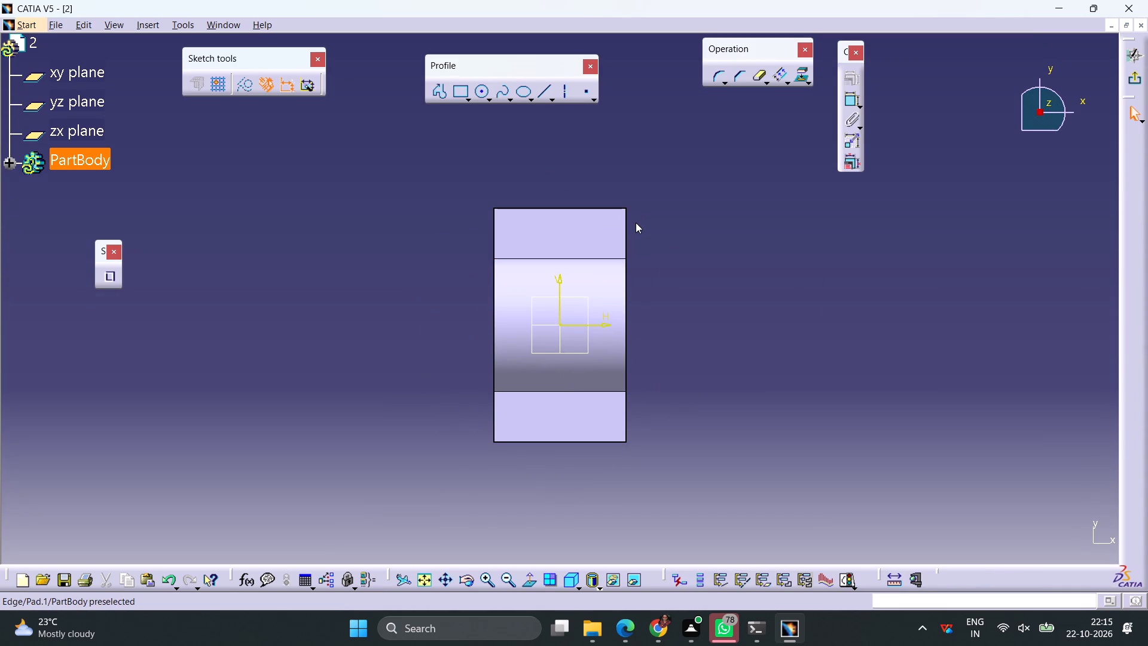
left_click(480, 92)
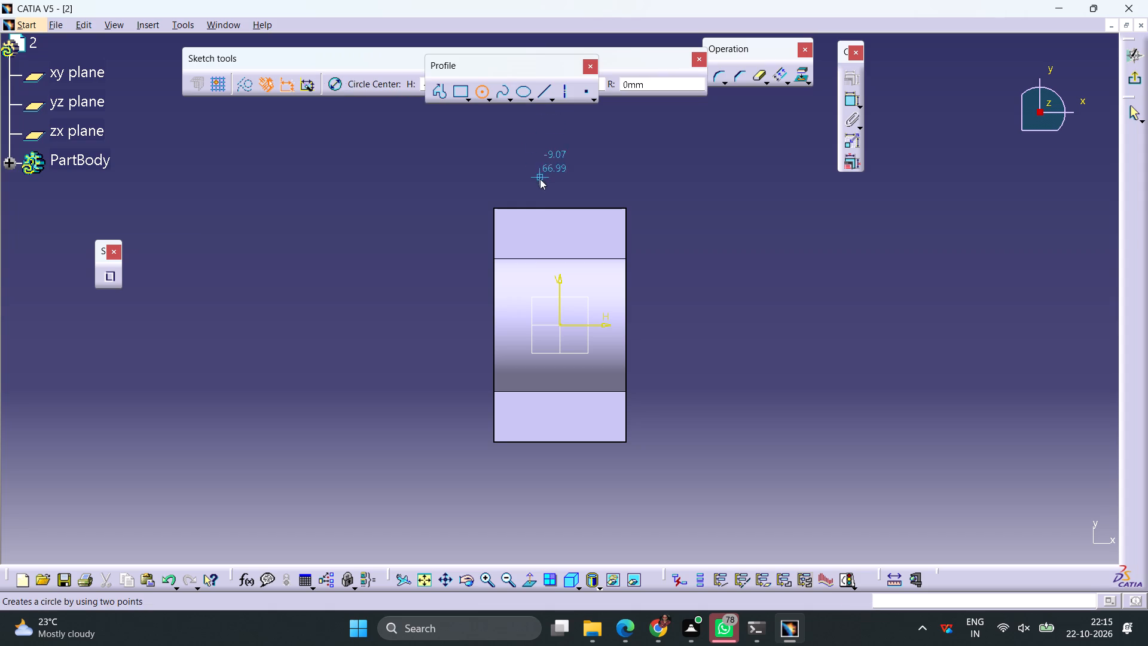
left_click(520, 234)
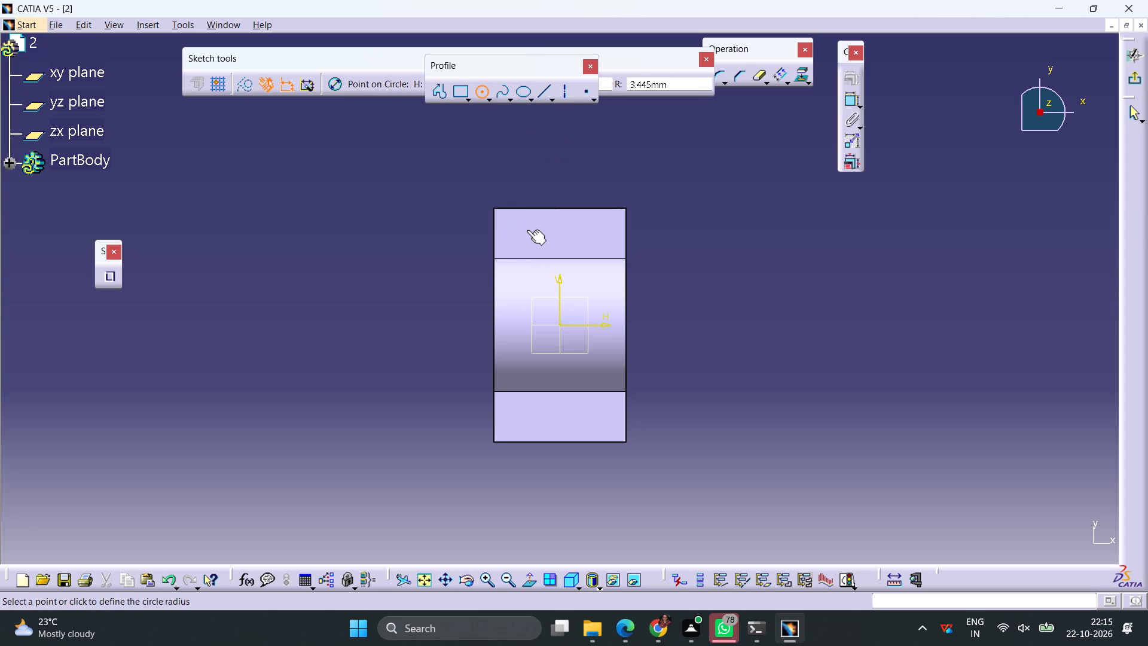
left_click(527, 230)
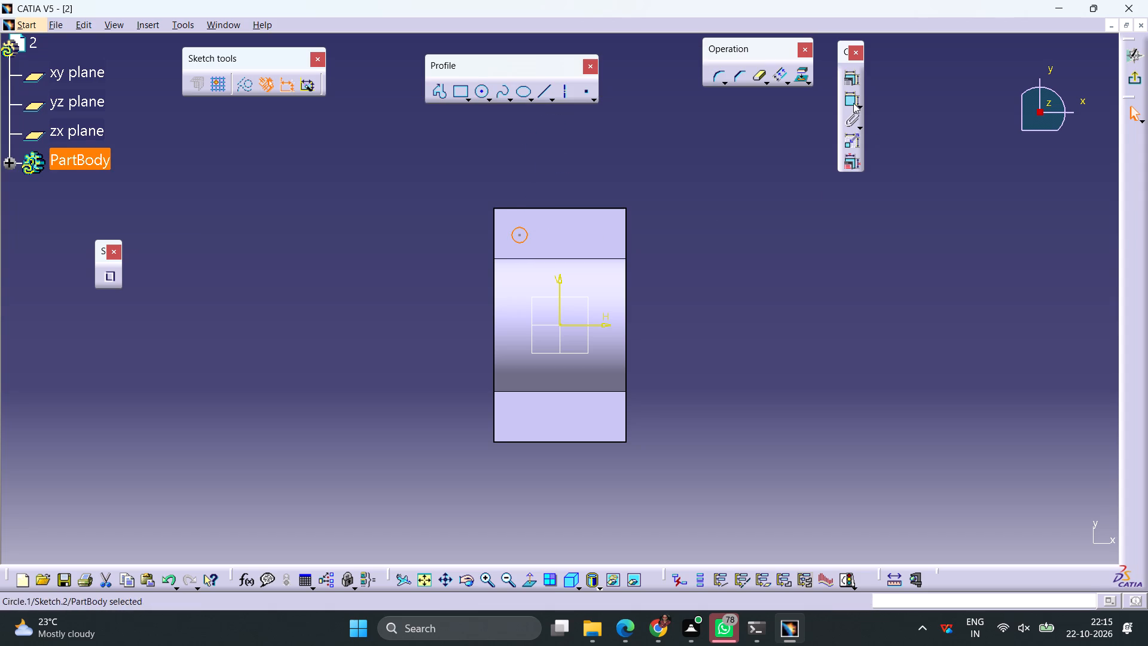
left_click(853, 103)
left_click(411, 281)
double_click(414, 279)
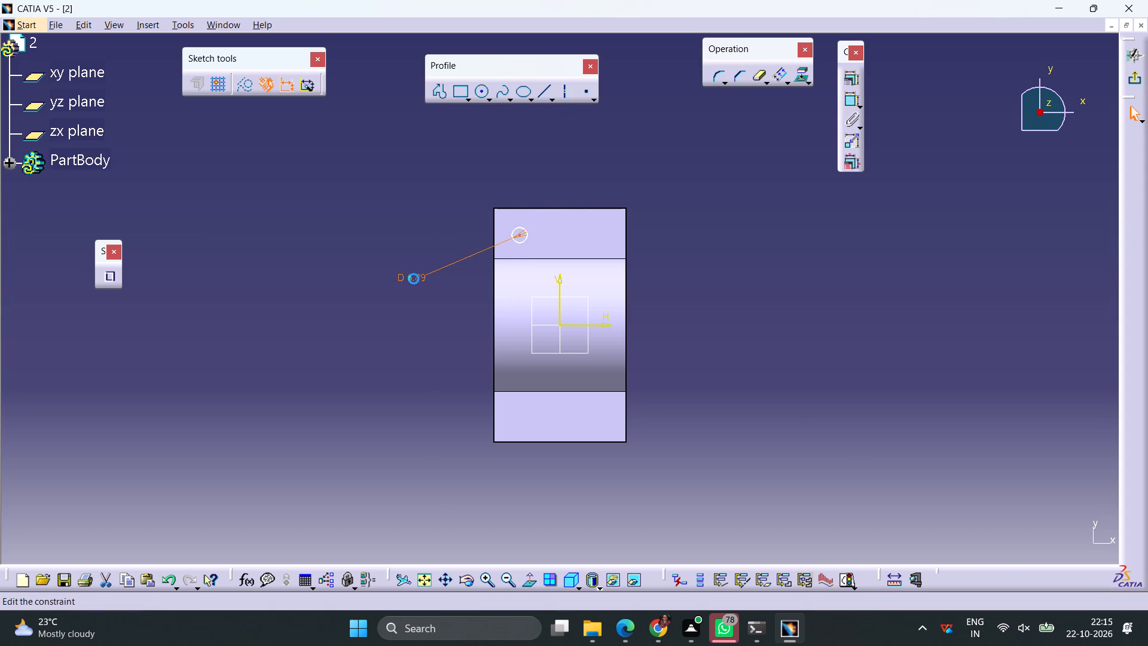
type("15")
key("Return")
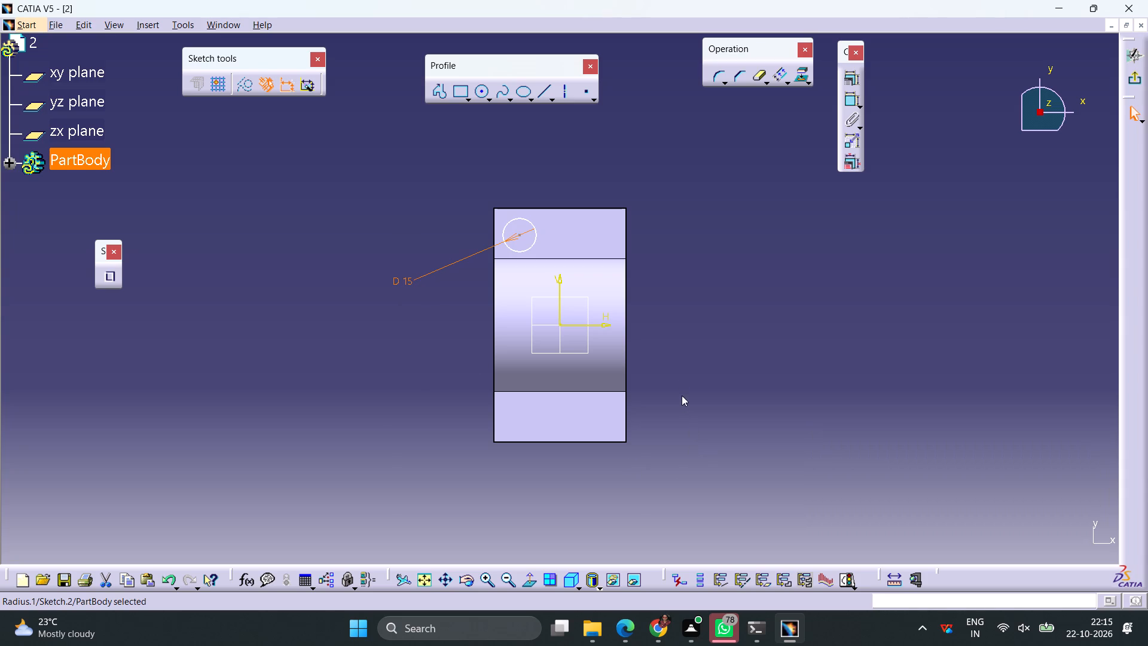
left_click(691, 358)
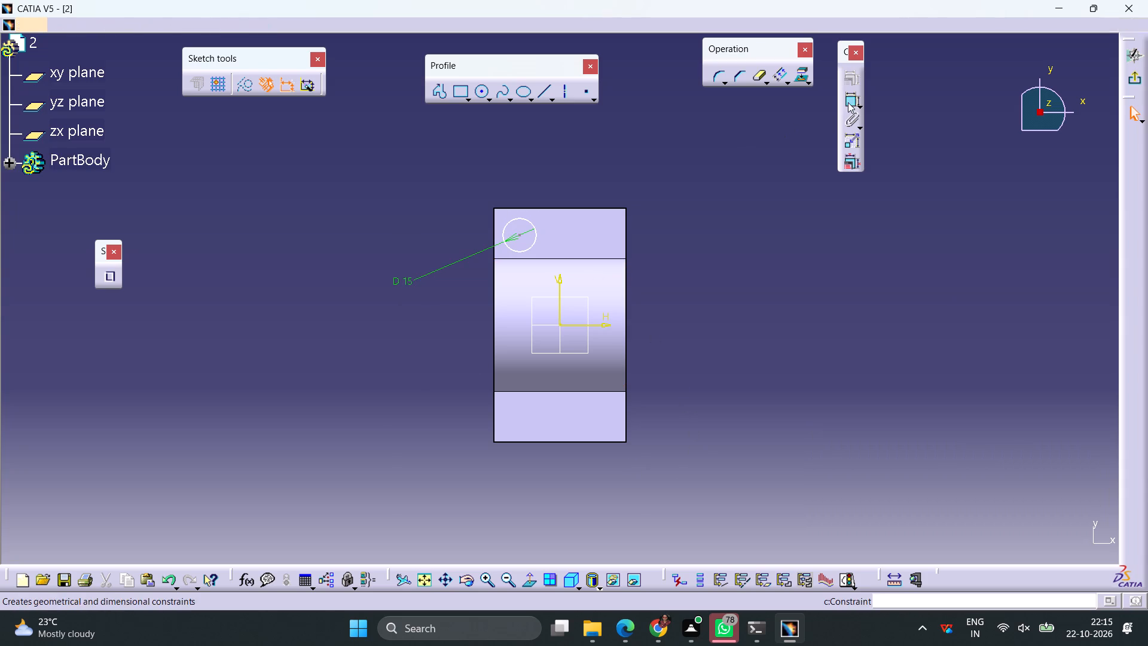
Constrain the circle's centre to 85/2 (42.5 mm) from the horizontal axis.
left_click(848, 102)
left_click(518, 236)
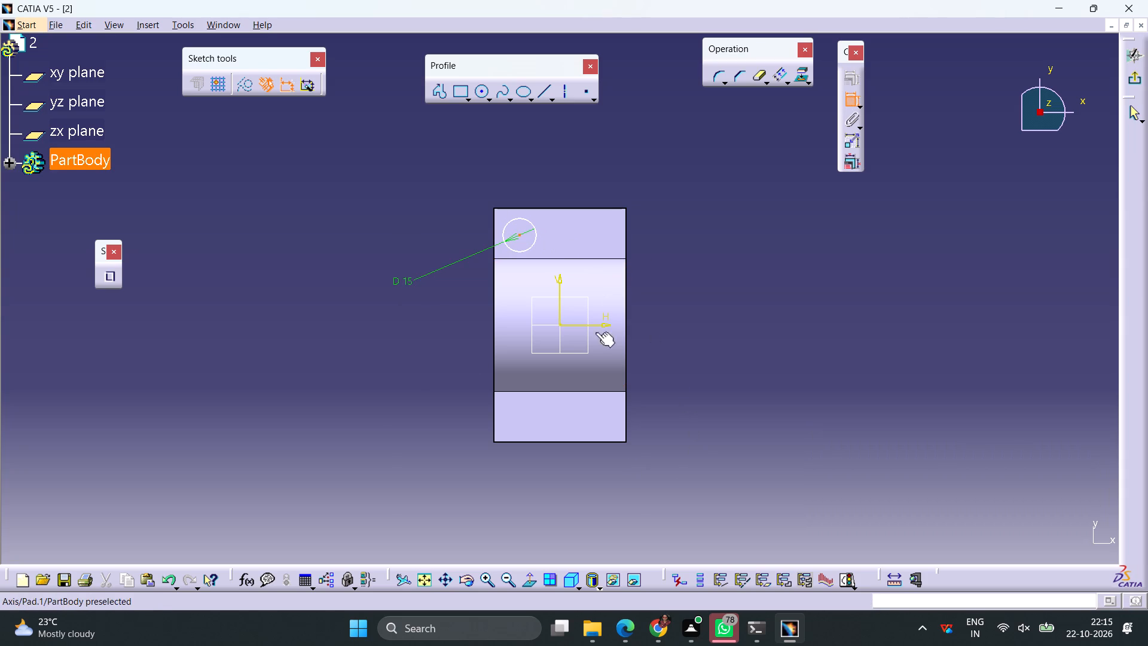
left_click(581, 325)
left_click(374, 307)
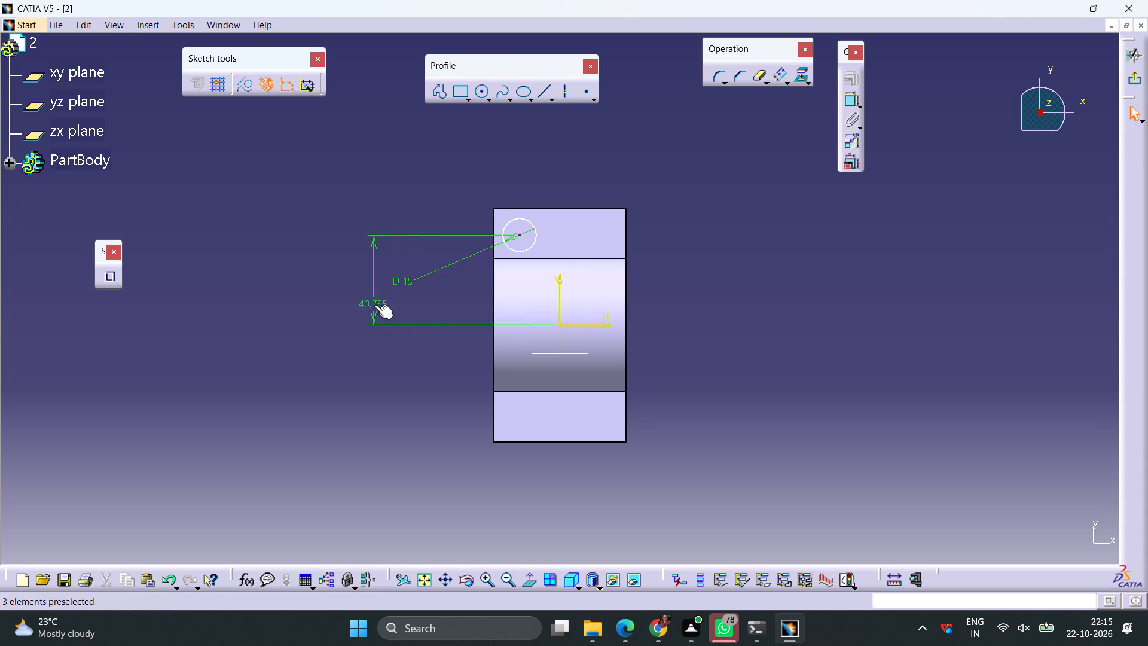
double_click(374, 304)
type("85/2")
key("Return")
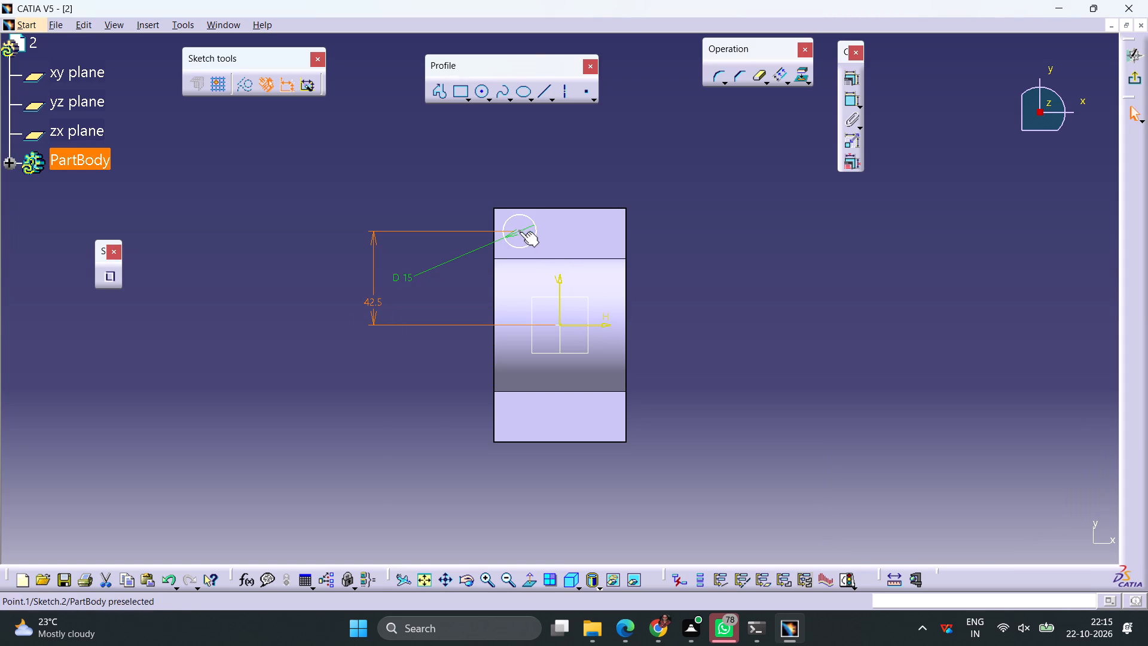
Constrain the circle's centre to 17 mm from the vertical axis.
left_click(847, 104)
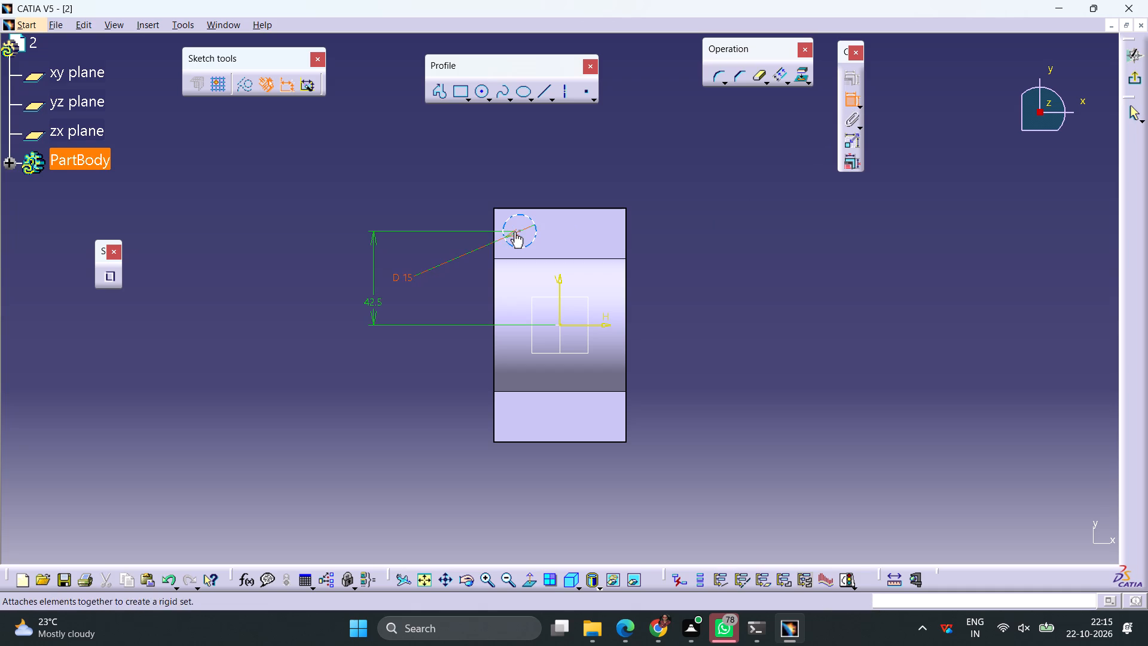
left_click(522, 231)
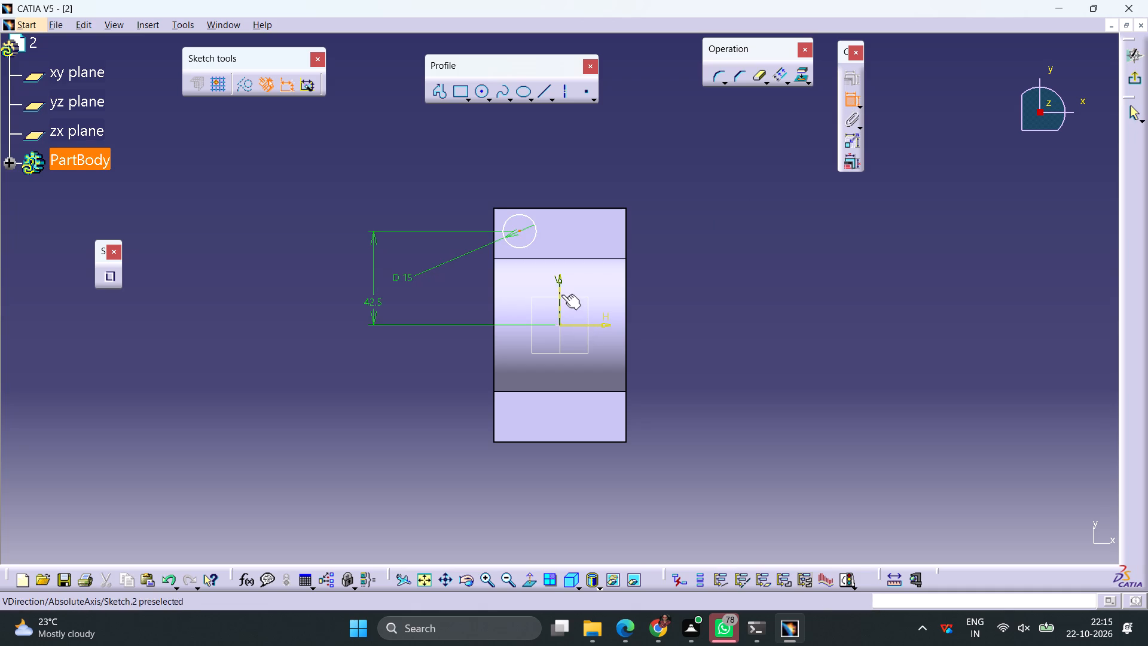
left_click(561, 294)
left_click(549, 175)
double_click(547, 170)
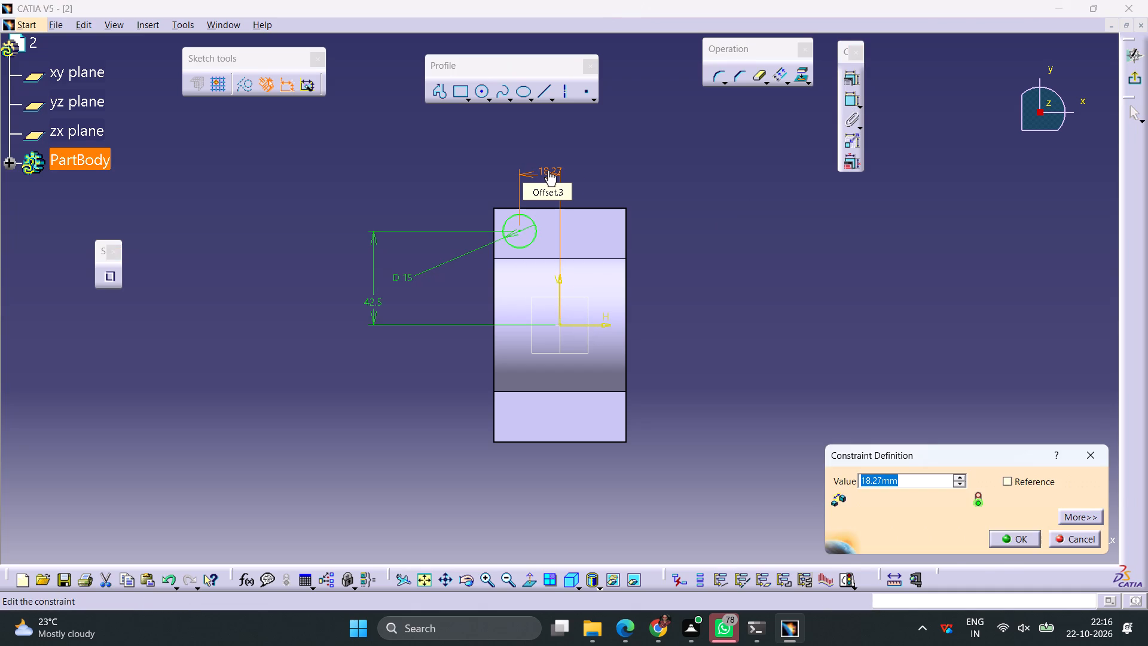
type("17")
key("Return")
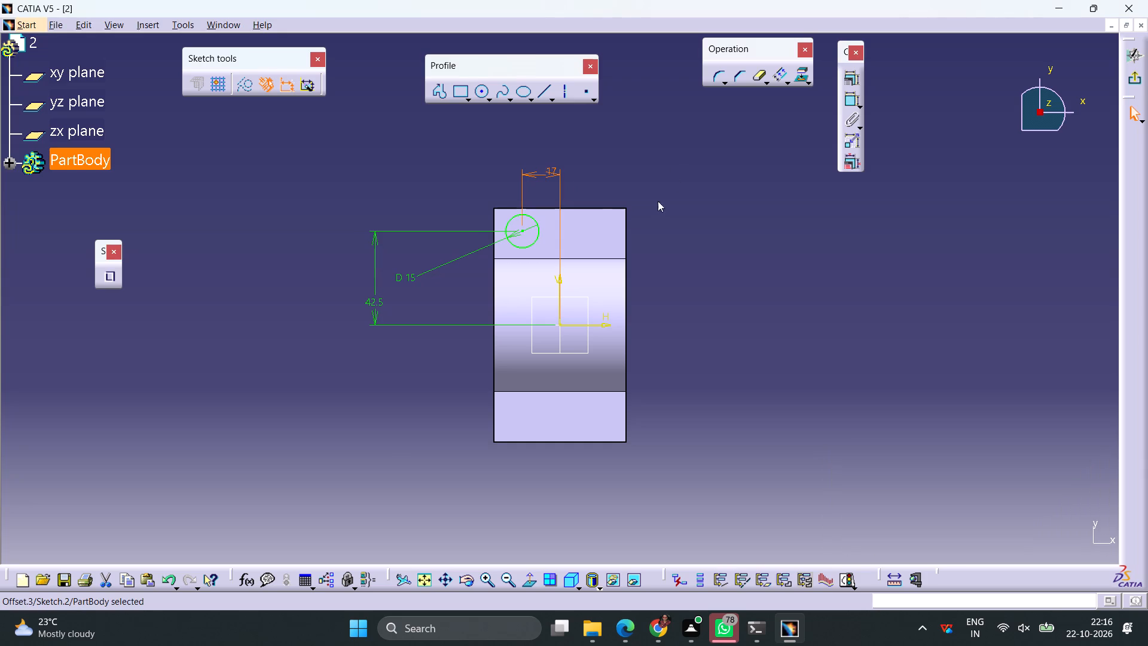
Draw a second circle level with the first across the vertical axis and set its diameter to 15 mm.
left_click(475, 89)
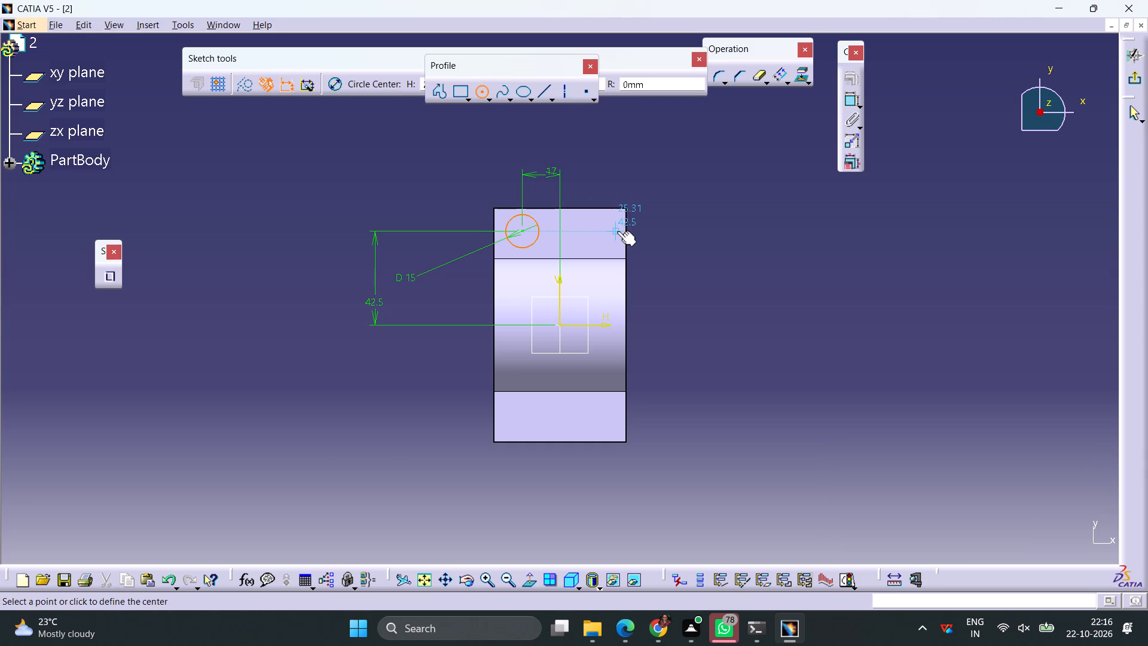
left_click(597, 233)
left_click(609, 228)
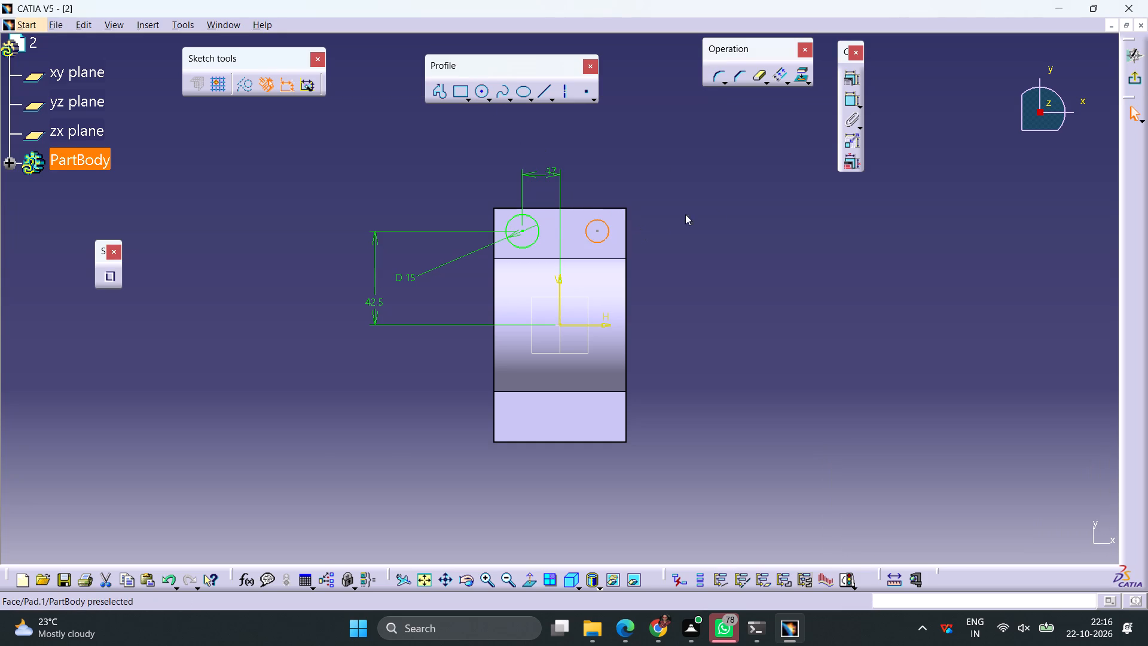
left_click(849, 101)
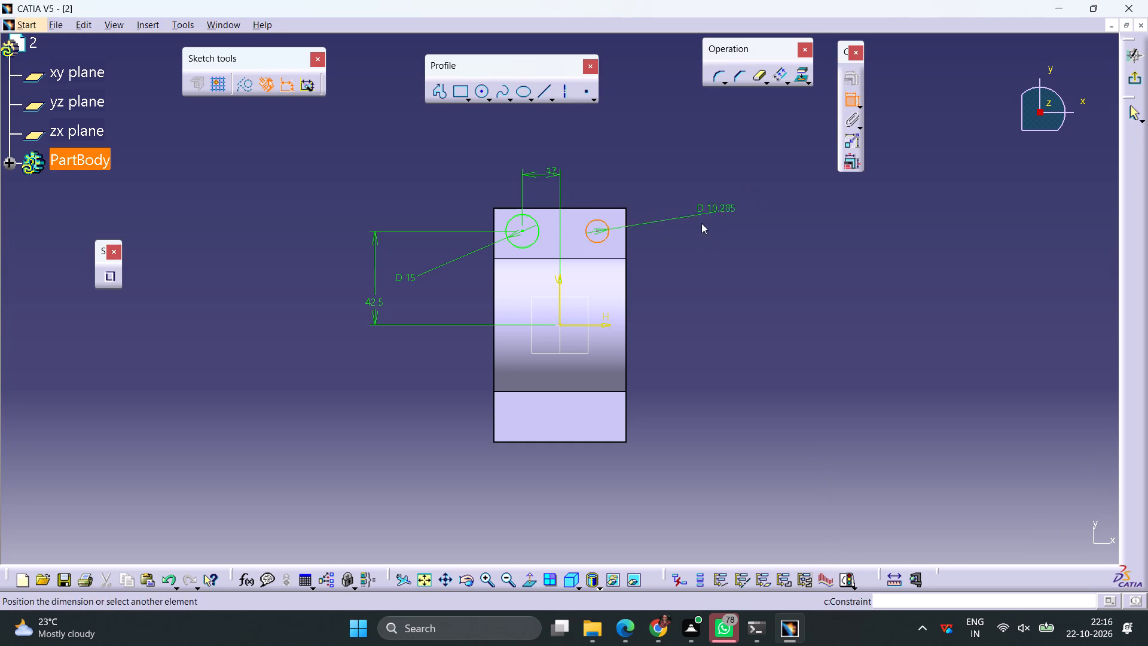
left_click(698, 245)
double_click(709, 239)
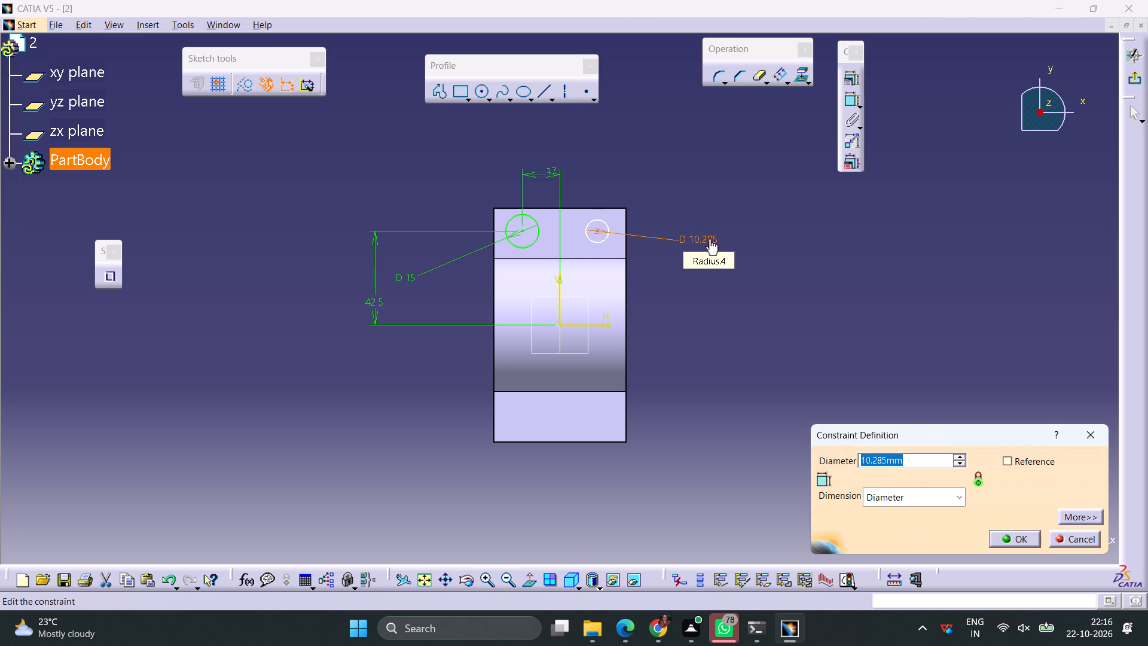
type("15")
key("Return")
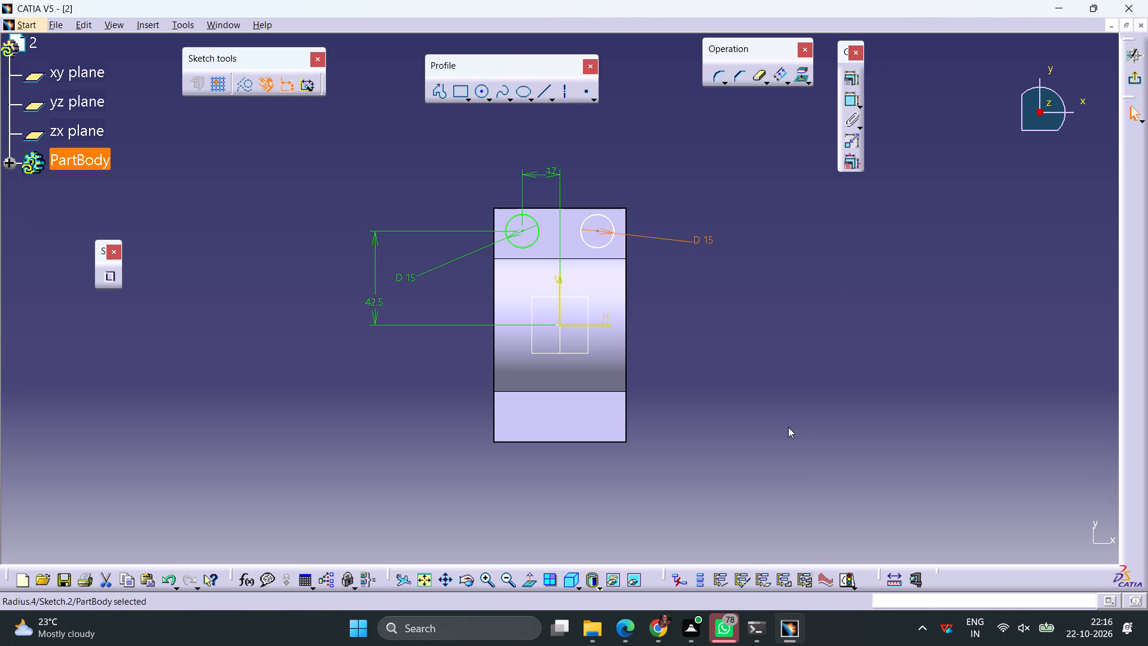
left_click(786, 427)
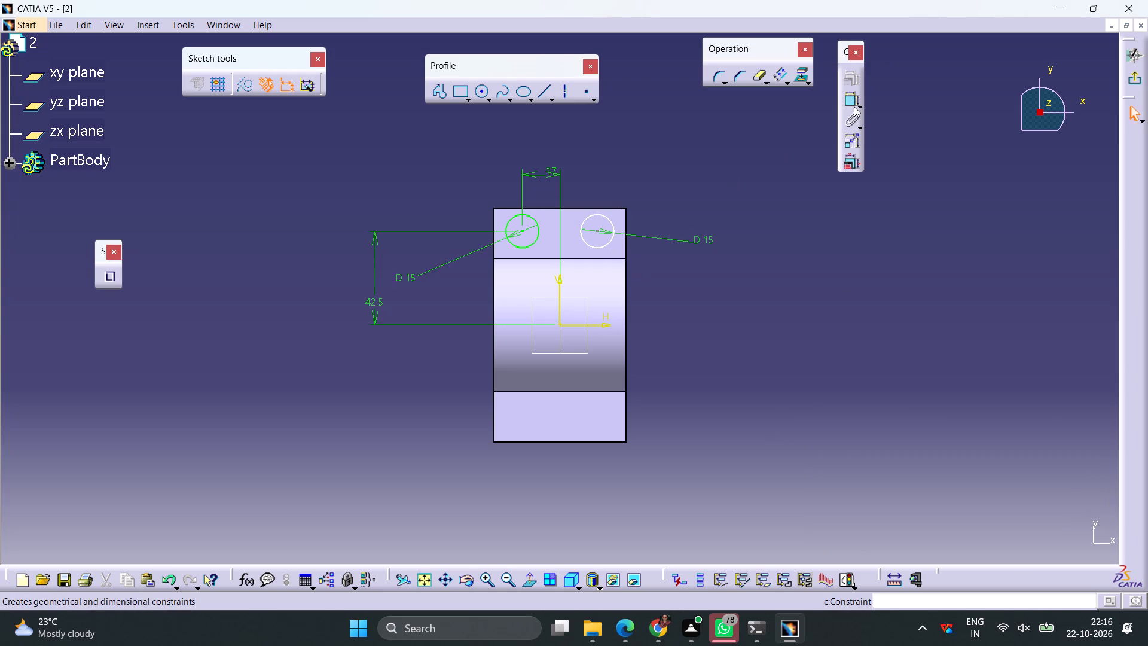
Constrain the distance between the two circle centres to 34 mm.
left_click(852, 100)
left_click(597, 230)
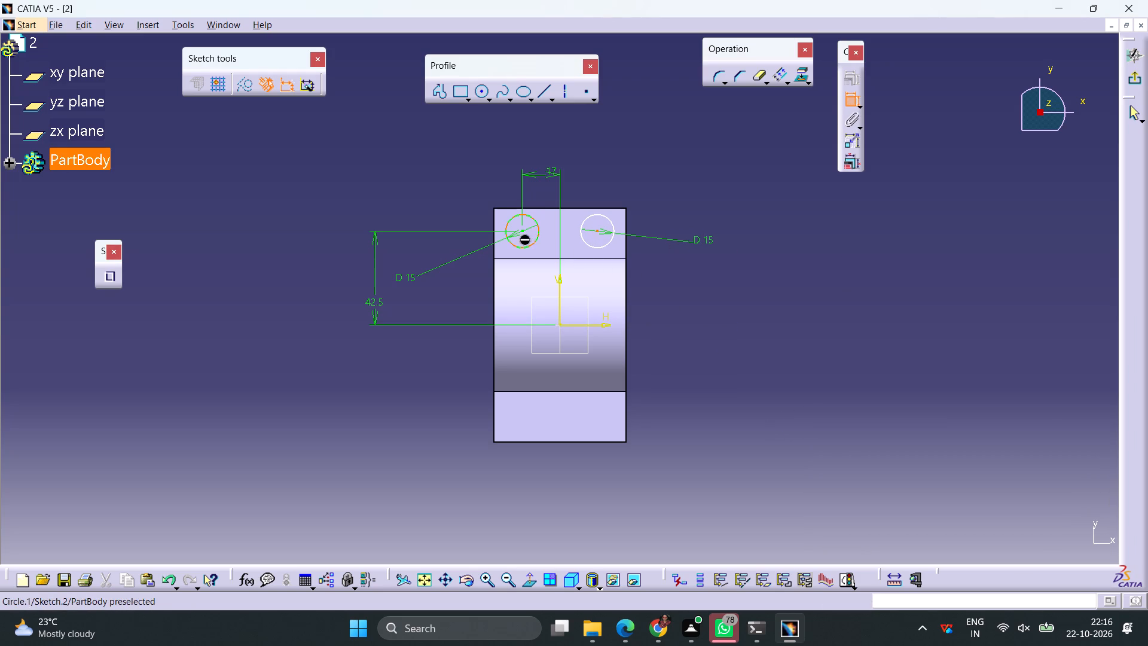
left_click(521, 230)
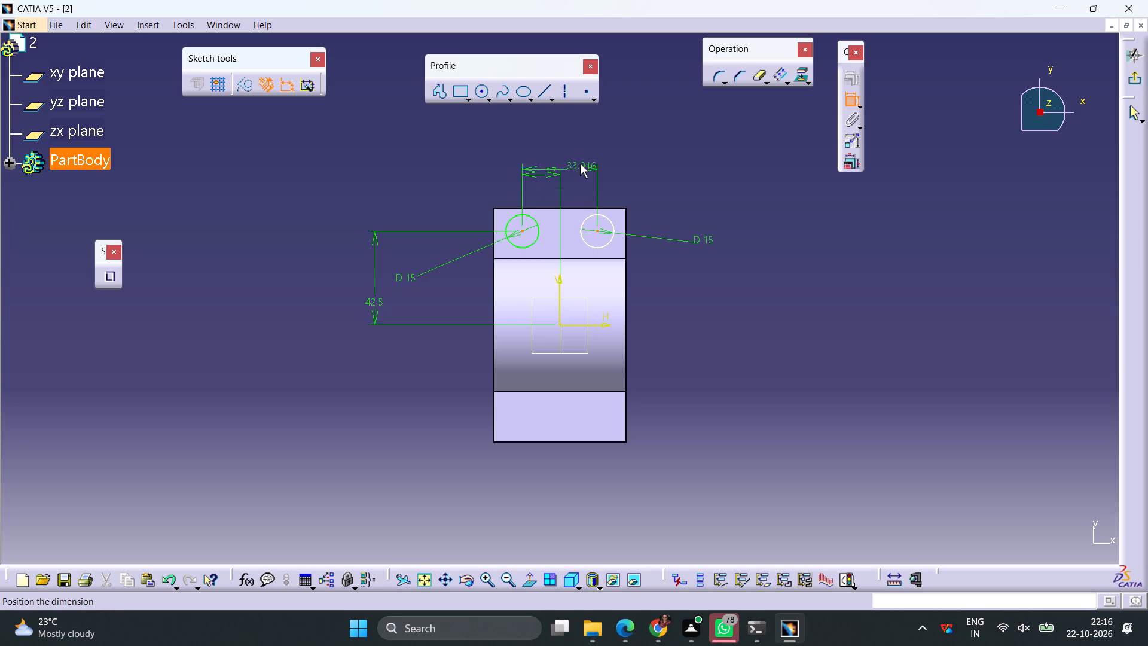
left_click(566, 150)
double_click(563, 146)
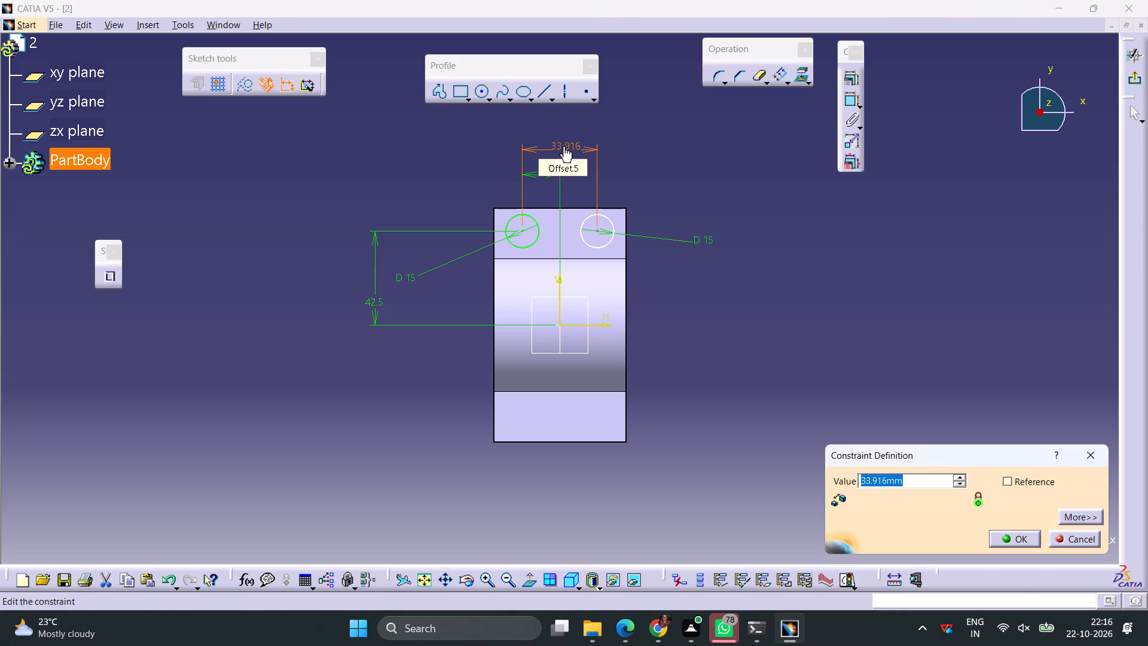
type("34")
key("Return")
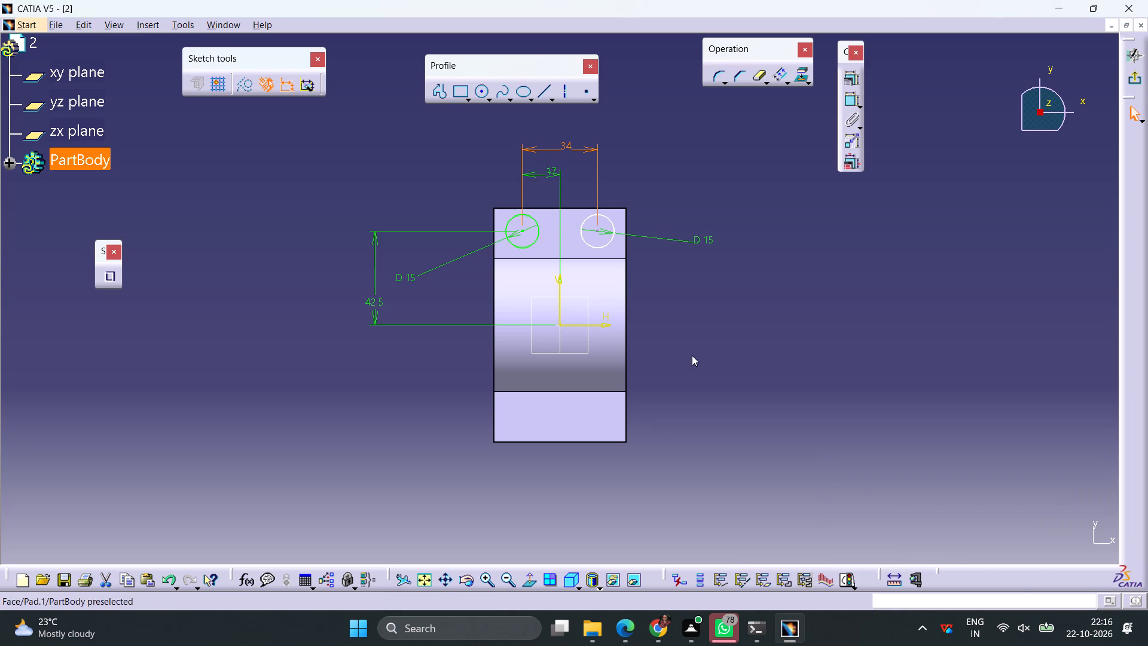
left_click(692, 347)
Dimension the second circle's centre from the horizontal axis.
left_click(597, 231)
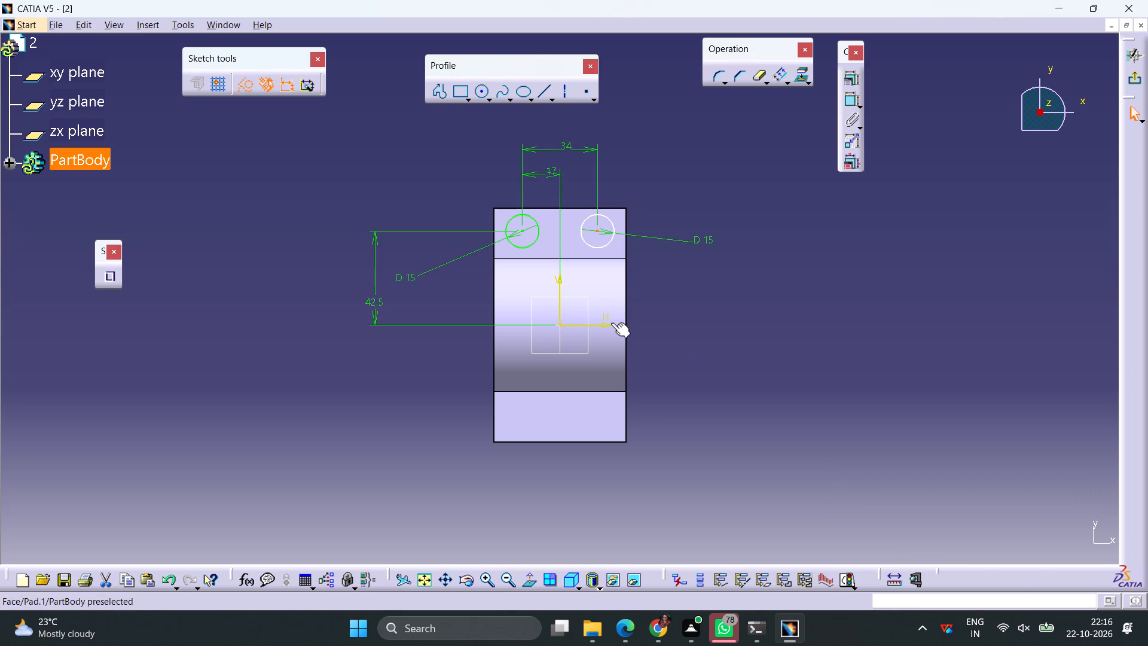
left_click(603, 321)
left_click(845, 105)
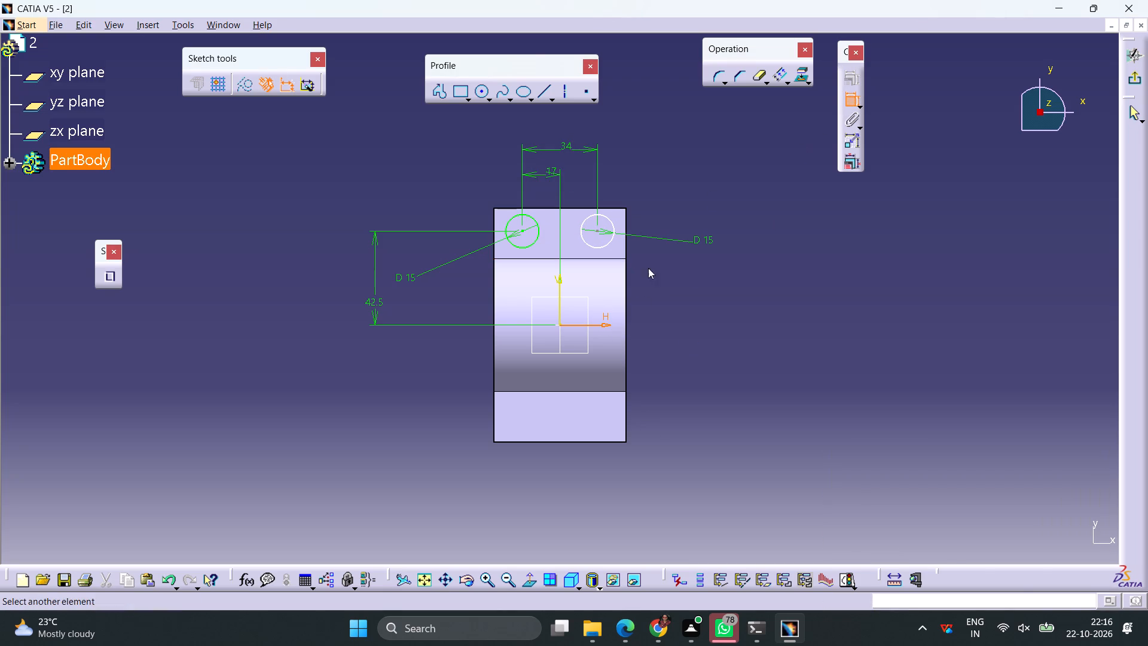
left_click(600, 223)
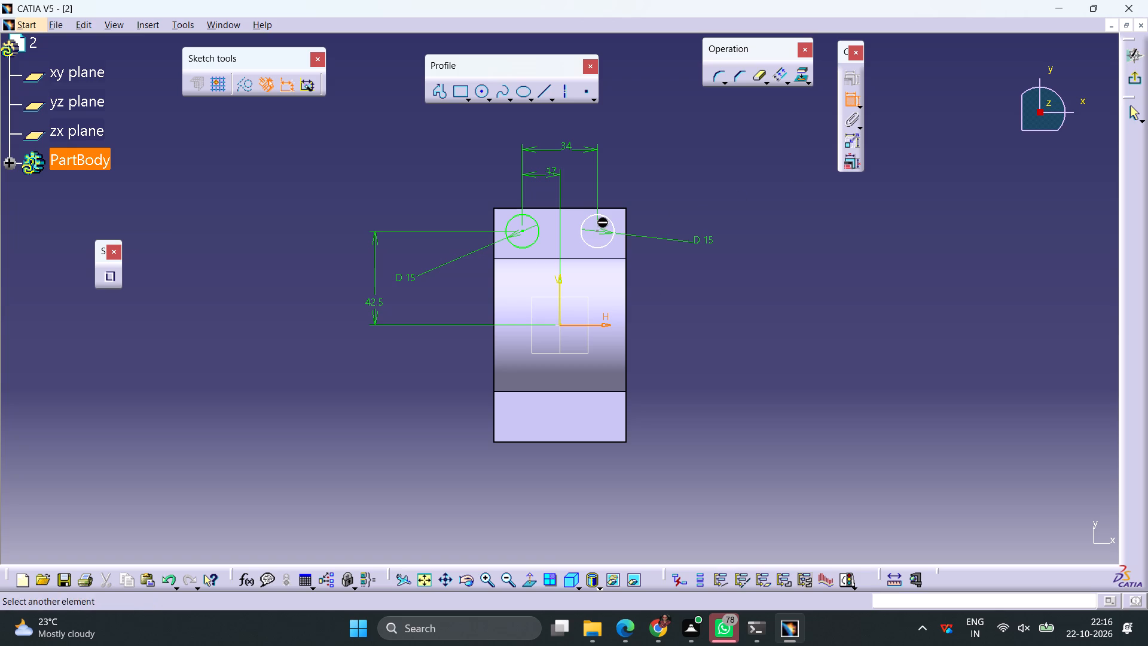
left_click(599, 230)
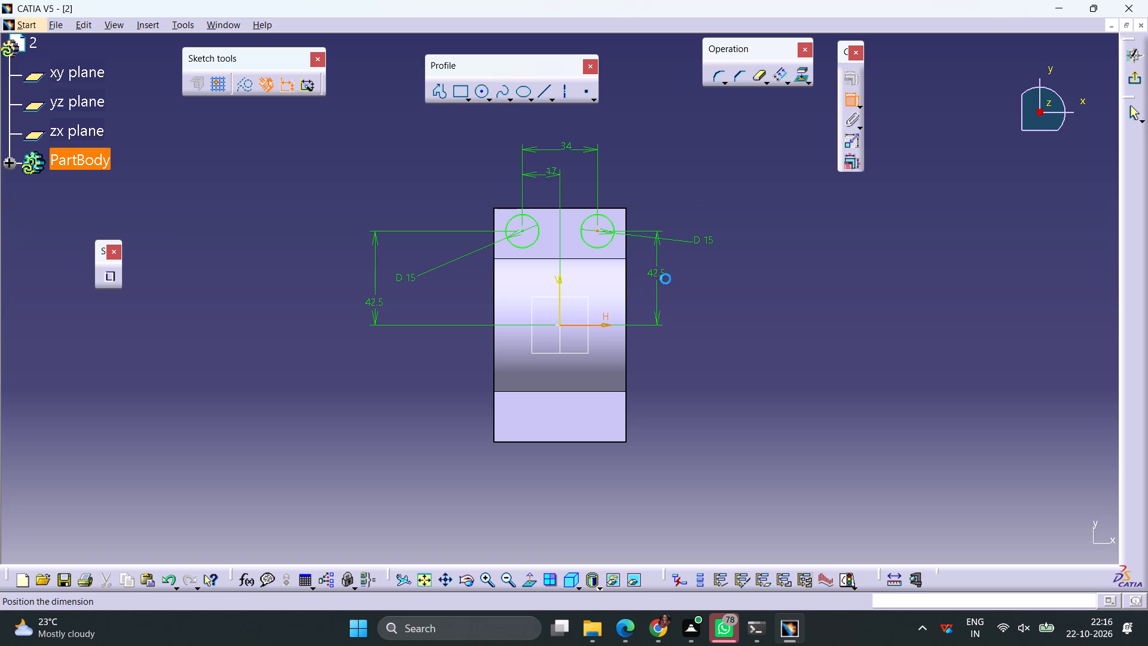
left_click(665, 279)
left_click(704, 304)
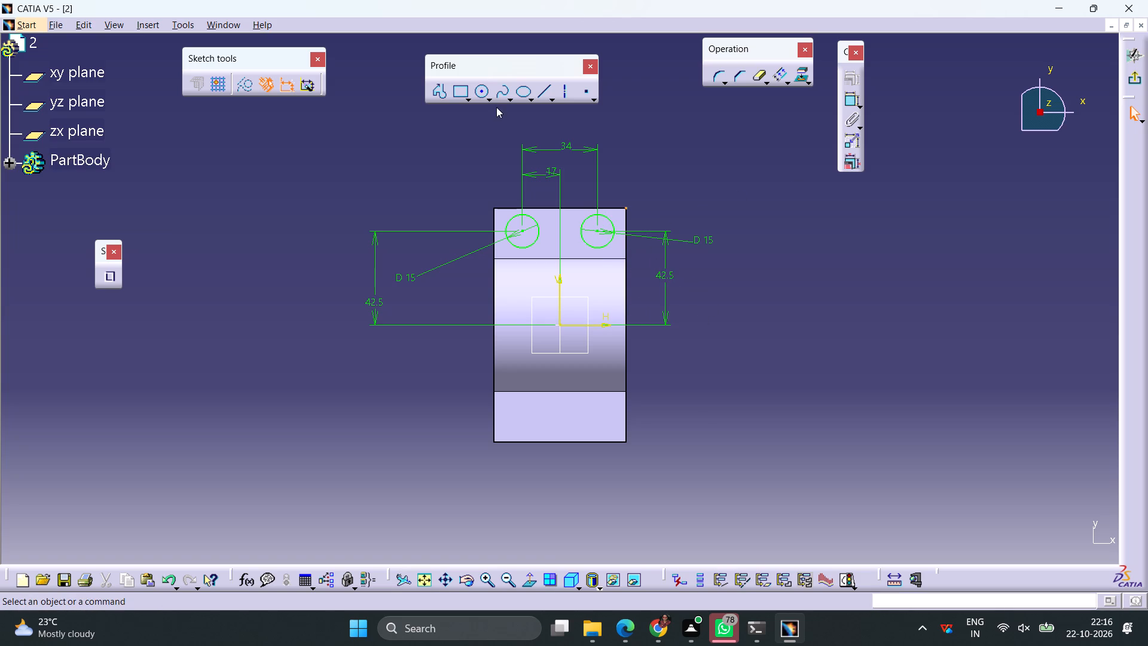
Draw a third circle on the opposite foot, in line with the first circle, and set its diameter to 15 mm.
left_click(481, 95)
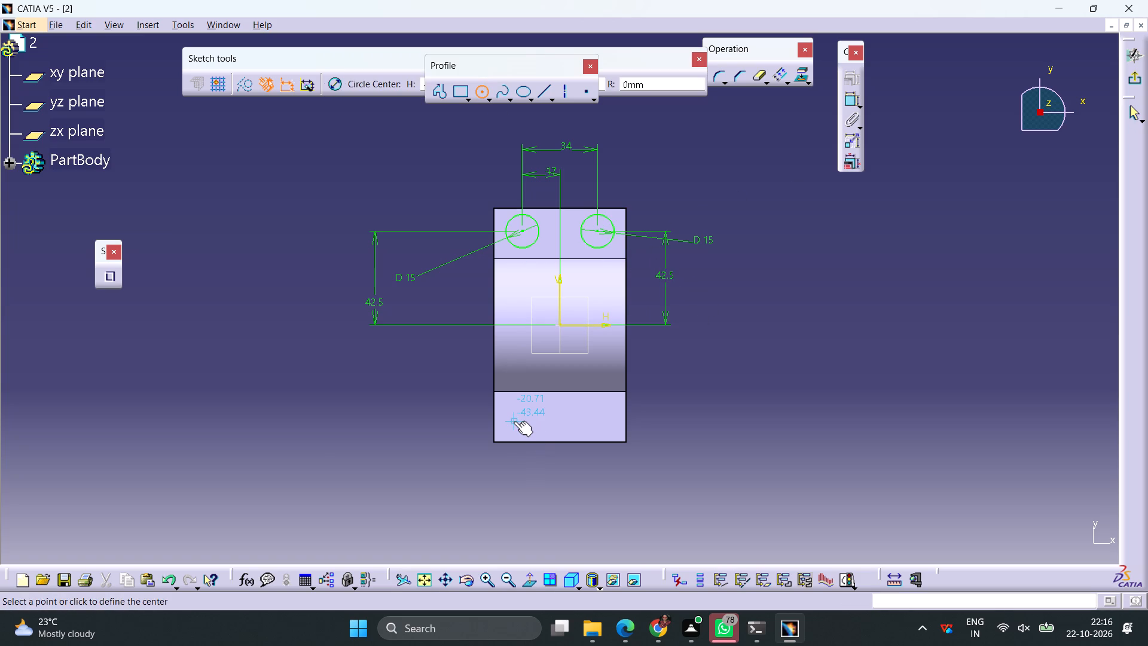
left_click(524, 415)
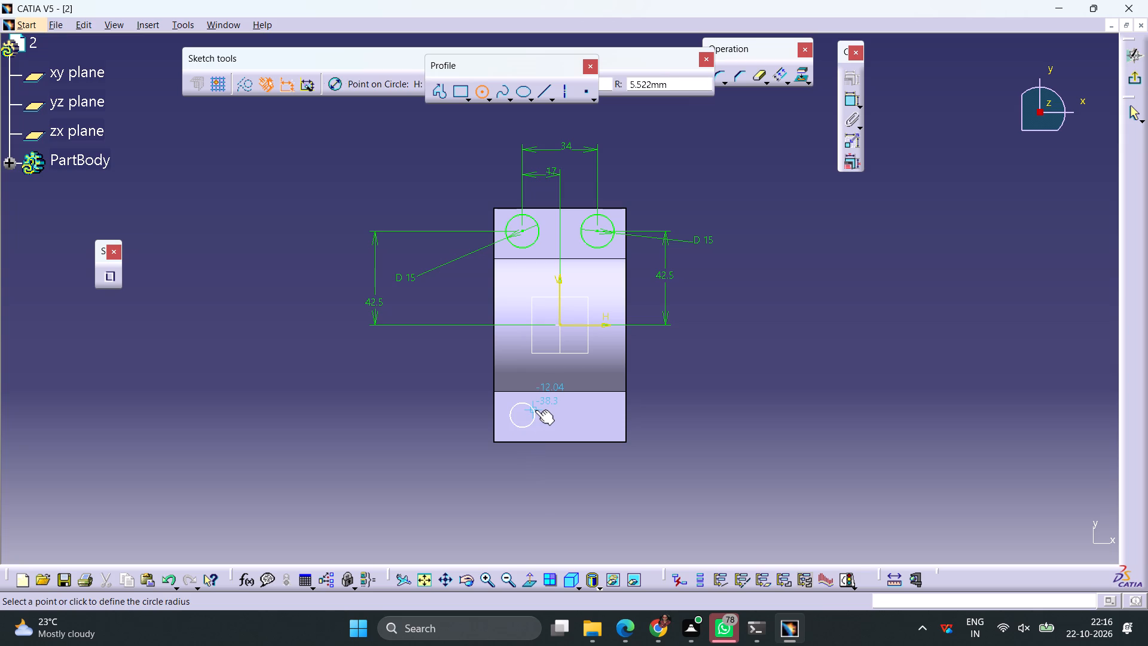
left_click(535, 410)
left_click(849, 103)
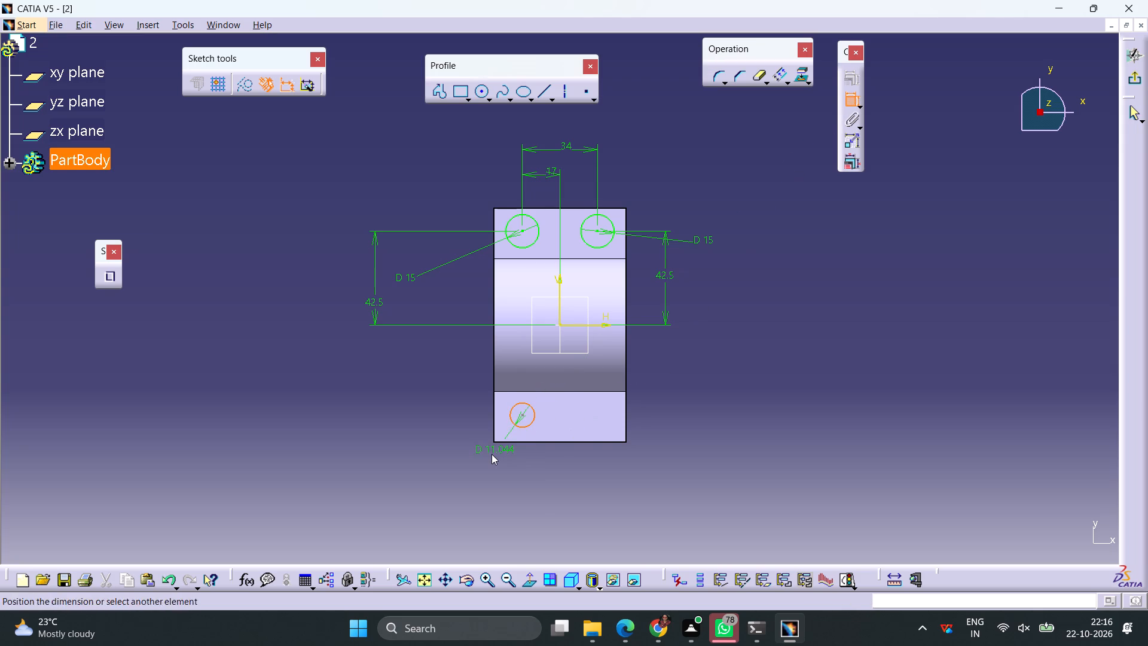
left_click(491, 454)
double_click(499, 453)
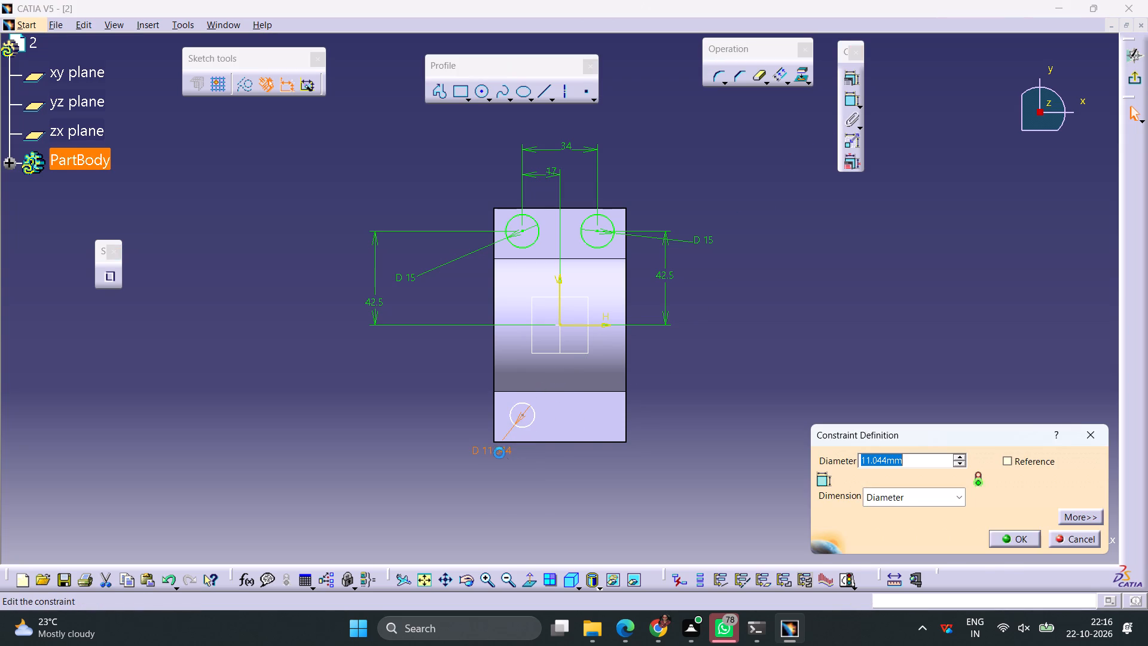
type("15")
key("Return")
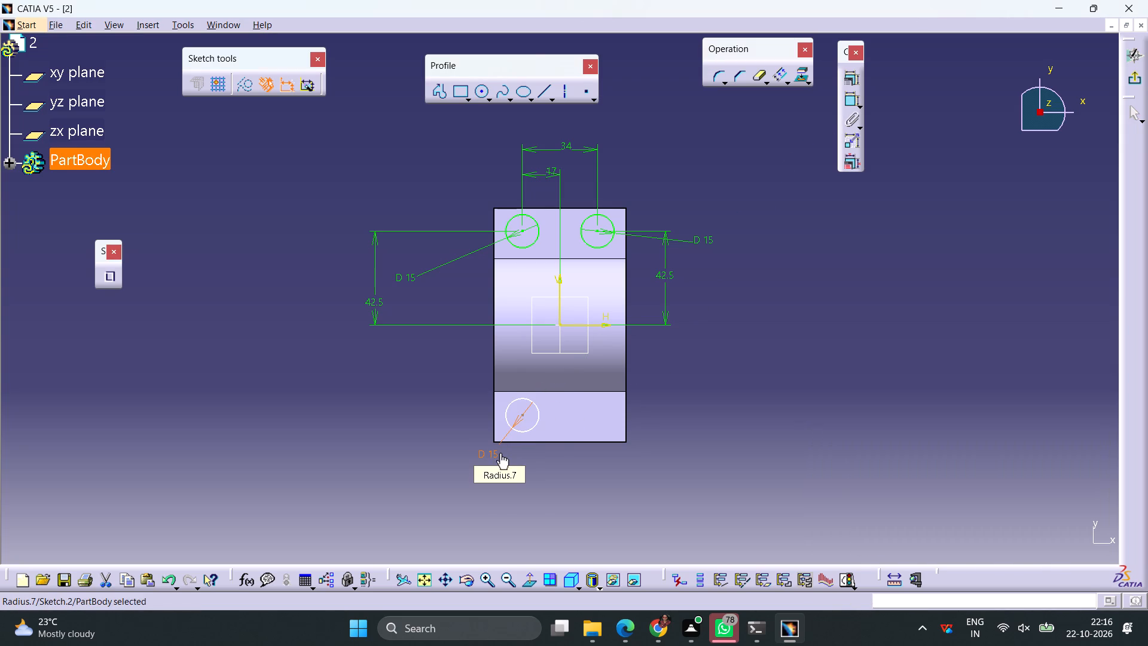
Dimension the third circle's centre from the vertical axis.
left_click(847, 99)
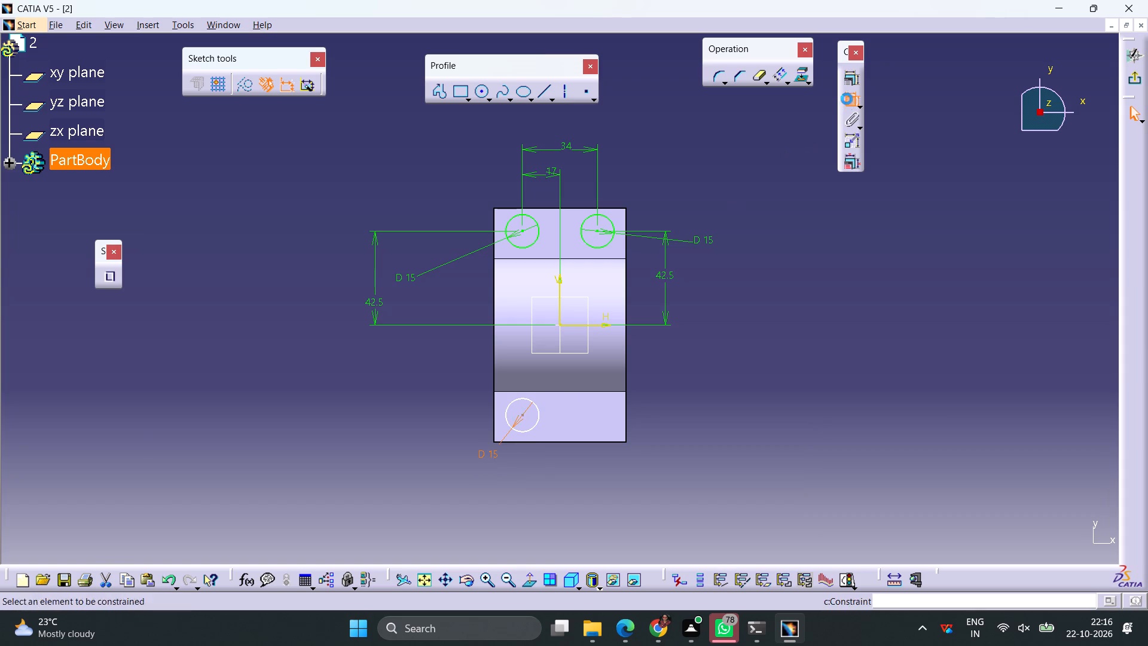
left_click(520, 416)
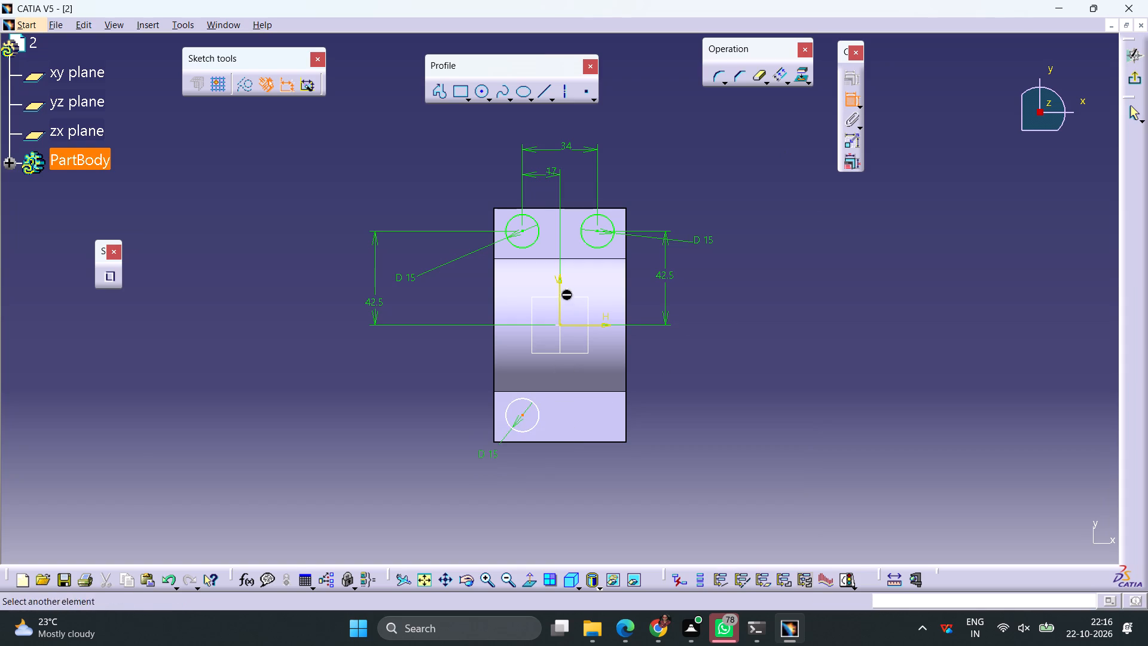
left_click(561, 295)
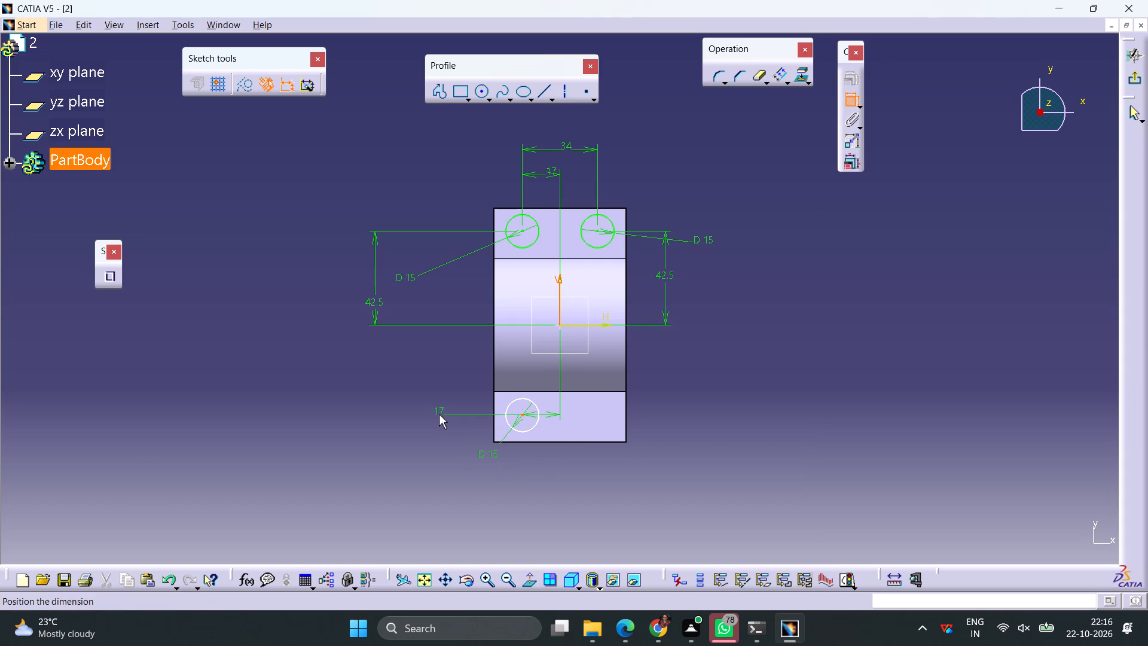
left_click(439, 415)
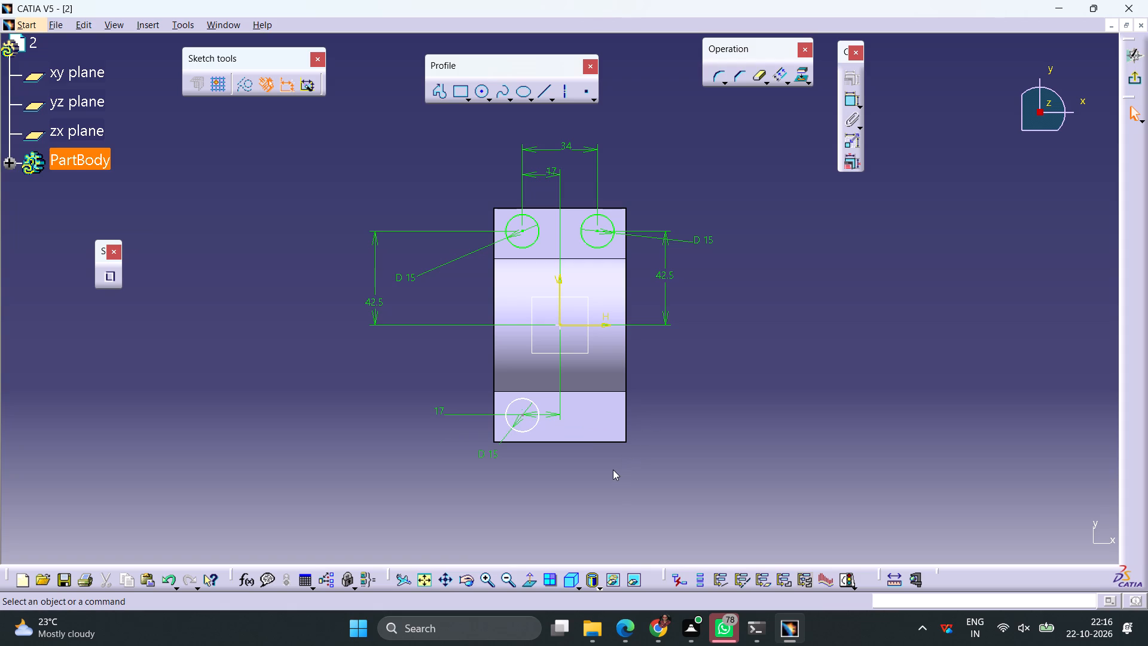
Constrain the third circle's centre to 42.5 mm from the horizontal axis.
left_click(846, 104)
left_click(522, 414)
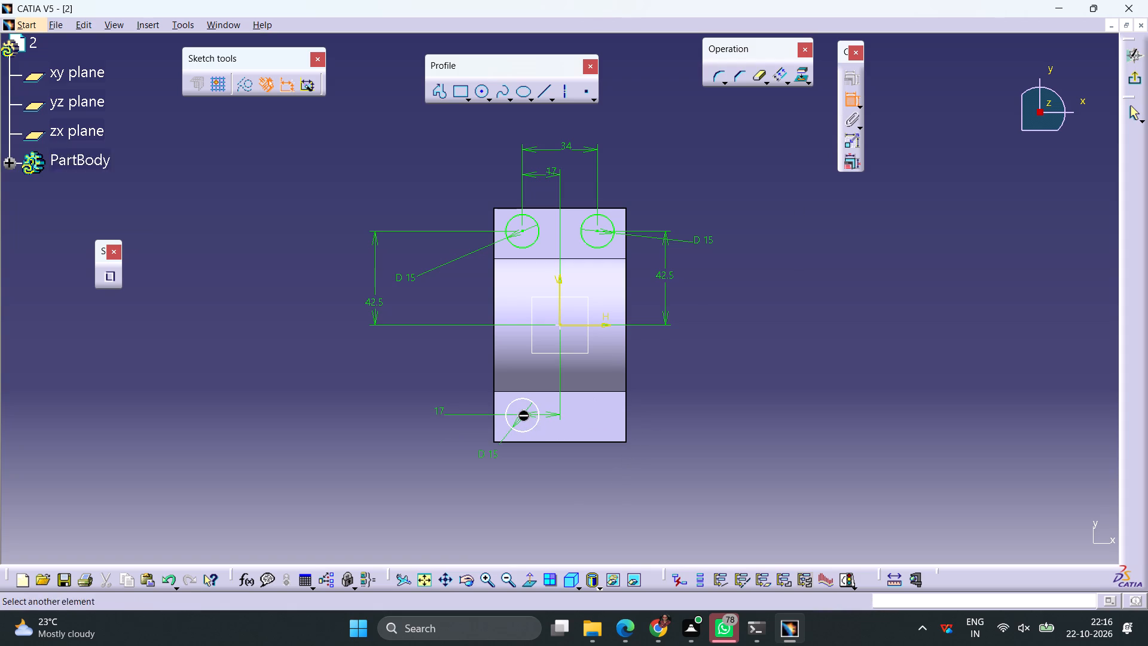
left_click(591, 326)
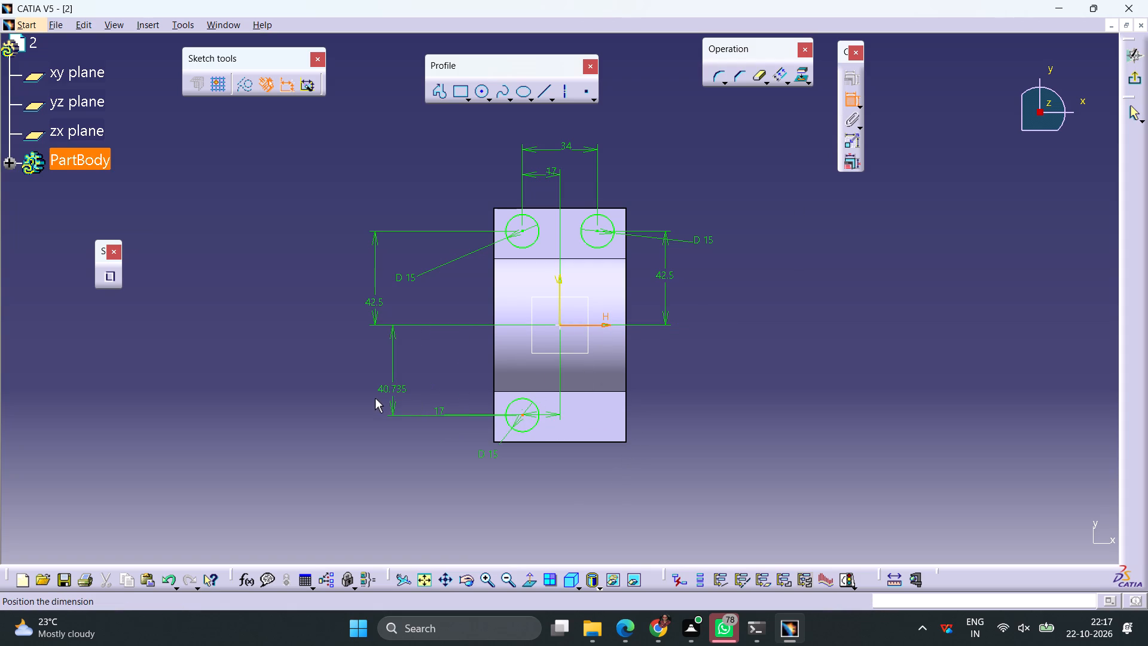
left_click(375, 398)
double_click(376, 392)
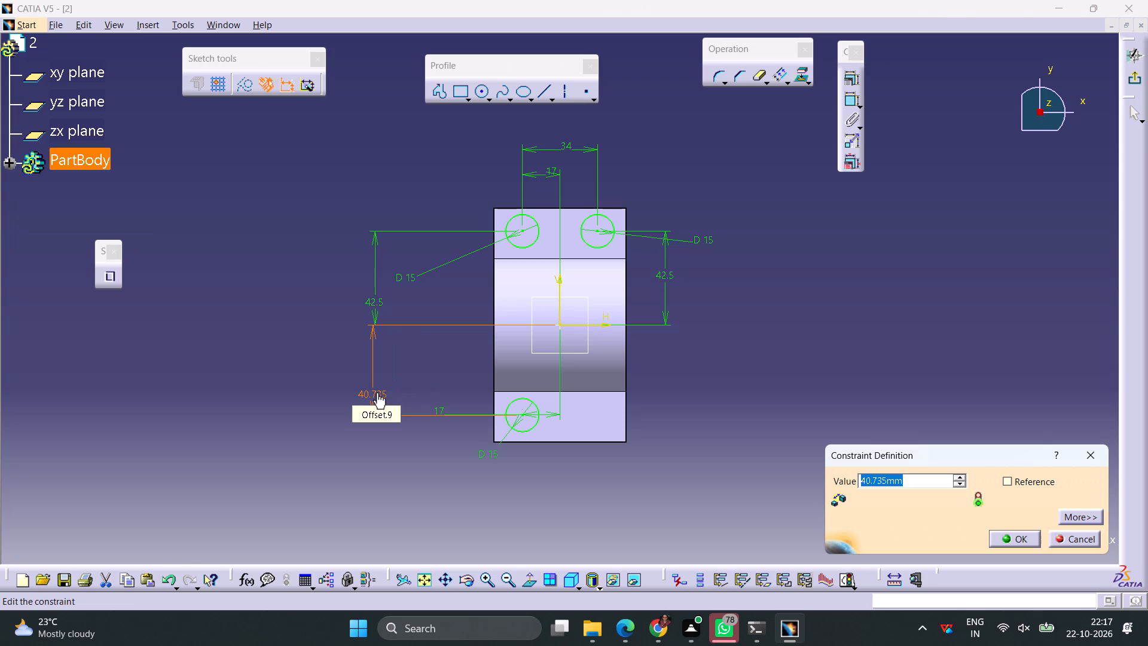
type("42.5")
key("Return")
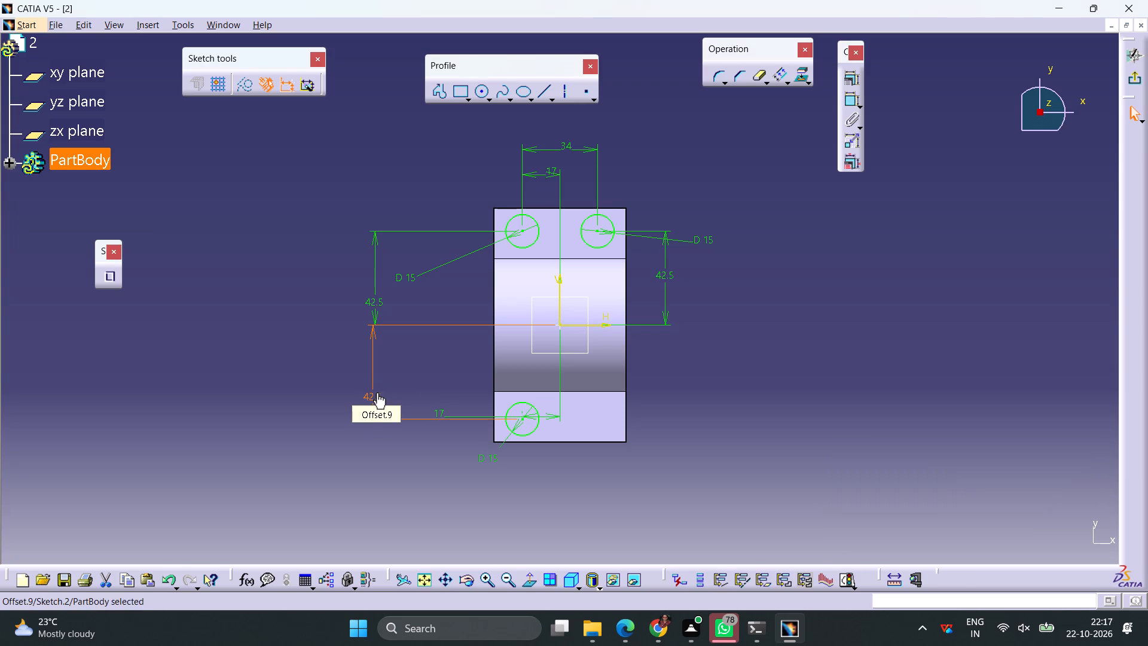
Draw a fourth circle level with the third and in line with the second, and set its diameter to 15 mm.
left_click(476, 96)
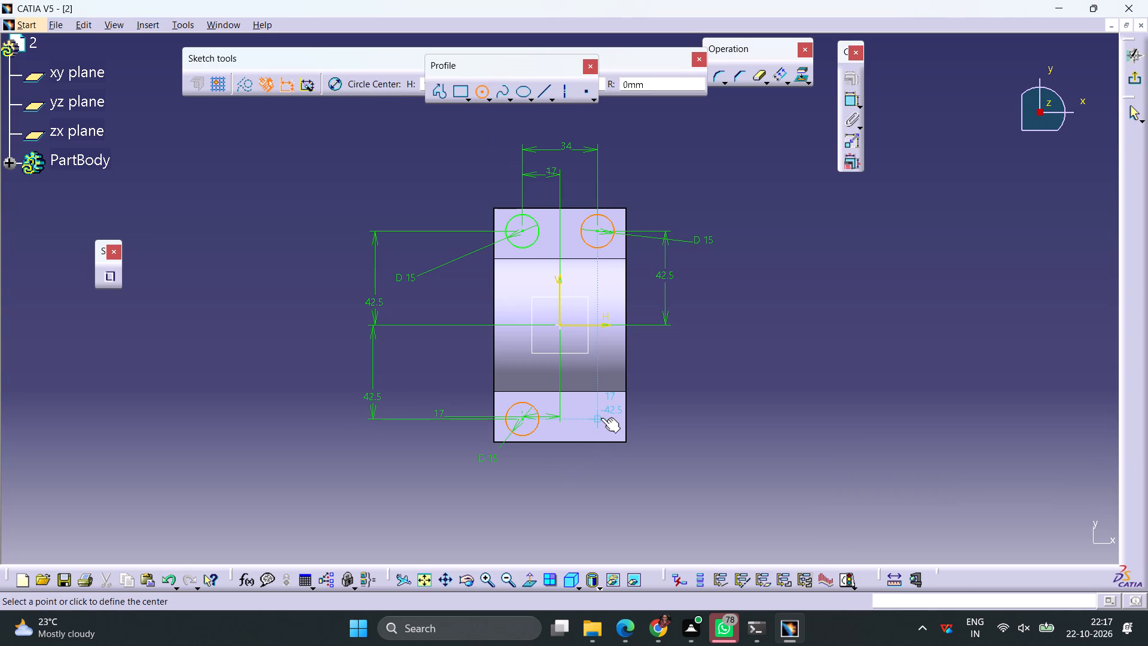
left_click(601, 418)
left_click(604, 410)
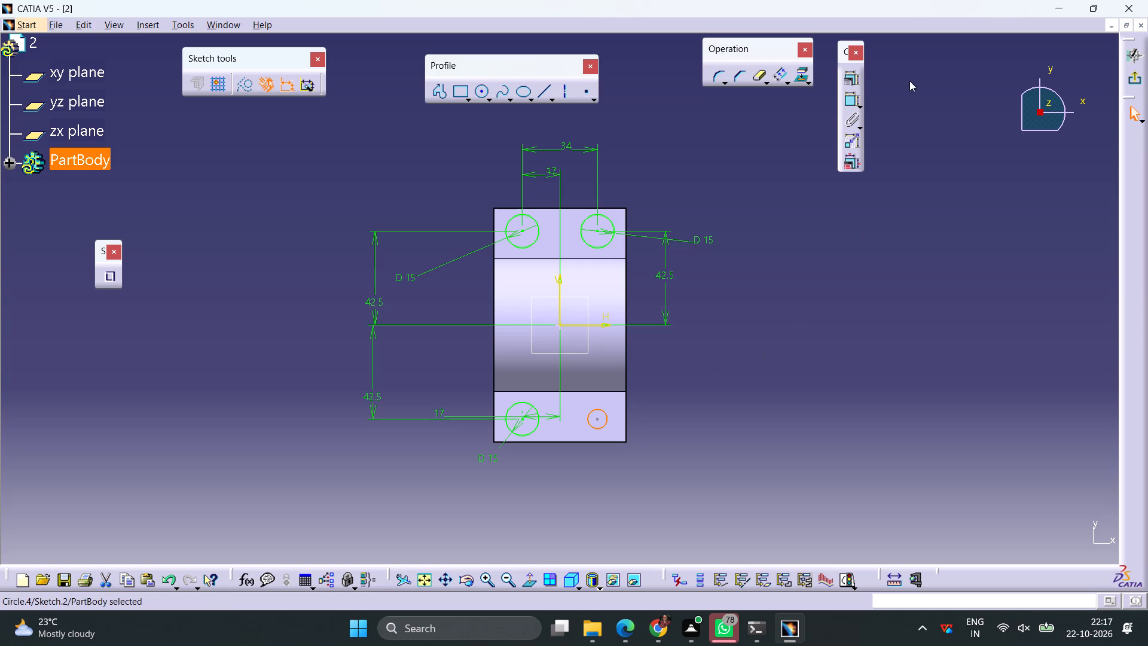
left_click(848, 97)
left_click(723, 391)
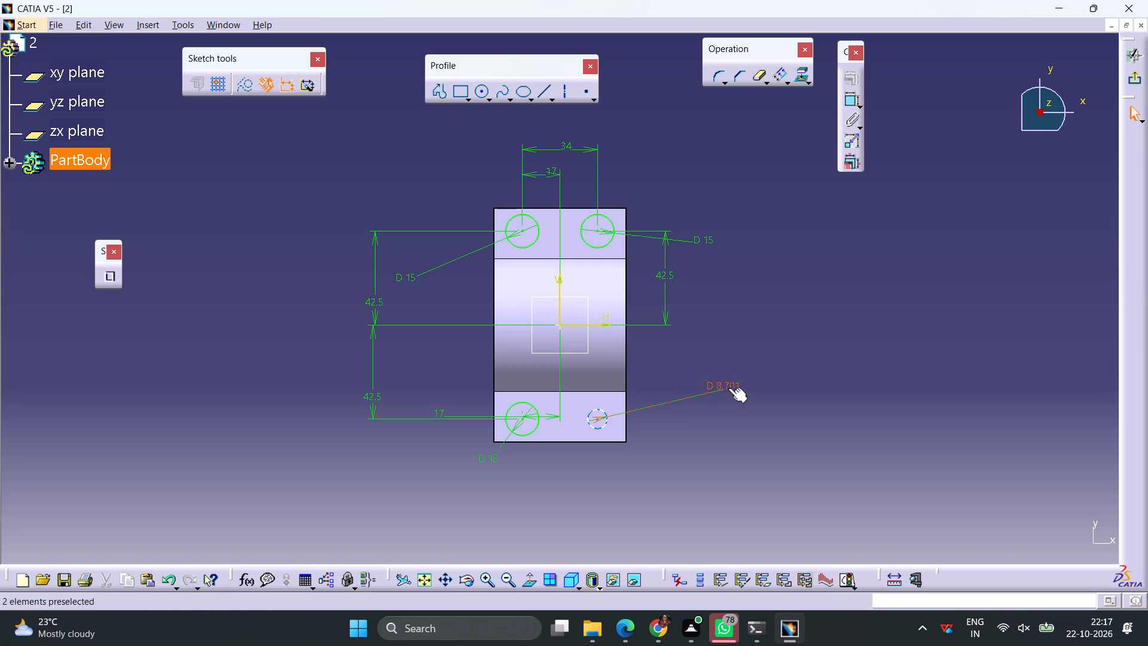
double_click(728, 388)
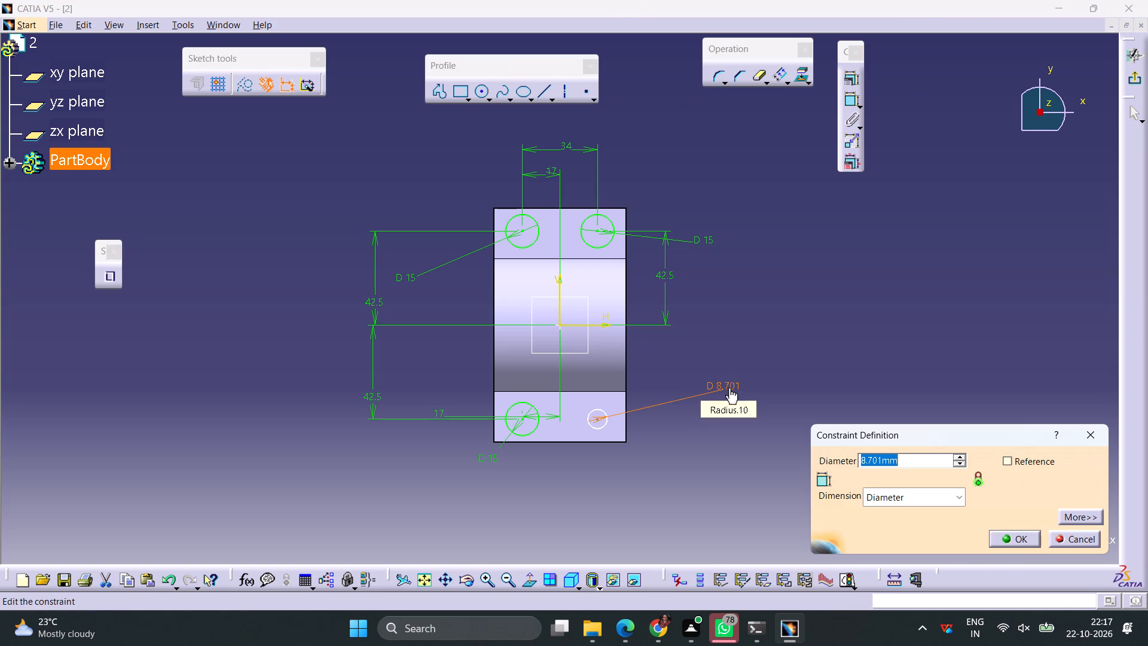
type("15")
key("Return")
left_click(865, 401)
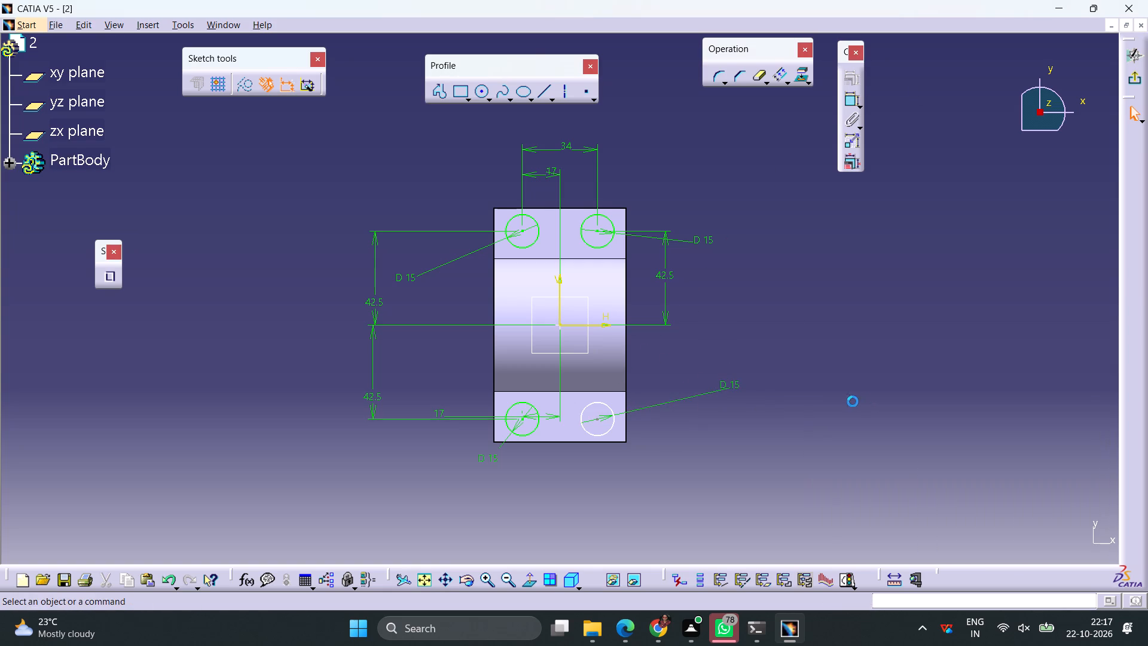
Dimension the fourth circle's centre from both the vertical axis and the horizontal axis.
left_click(849, 100)
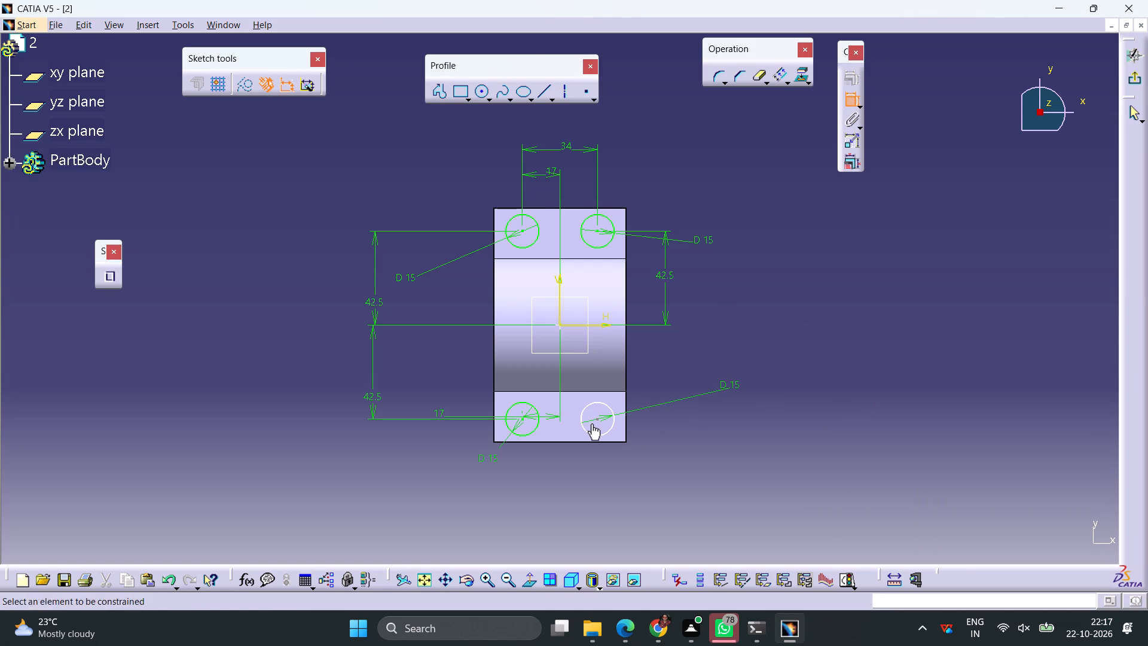
left_click(597, 420)
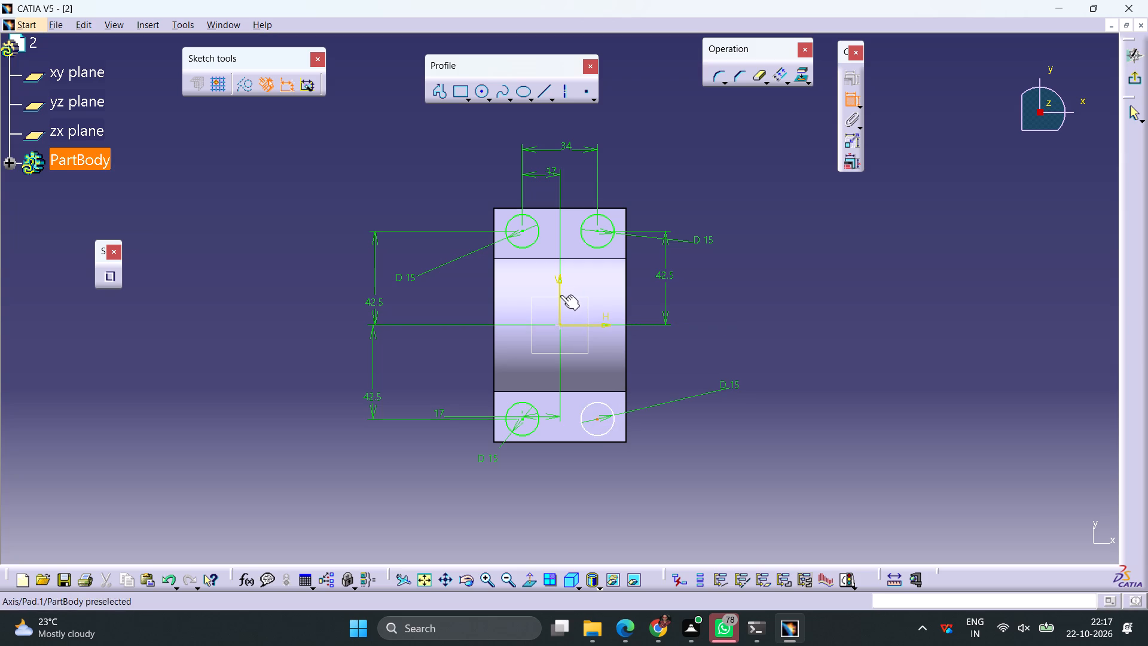
left_click(560, 295)
left_click(576, 506)
left_click(847, 103)
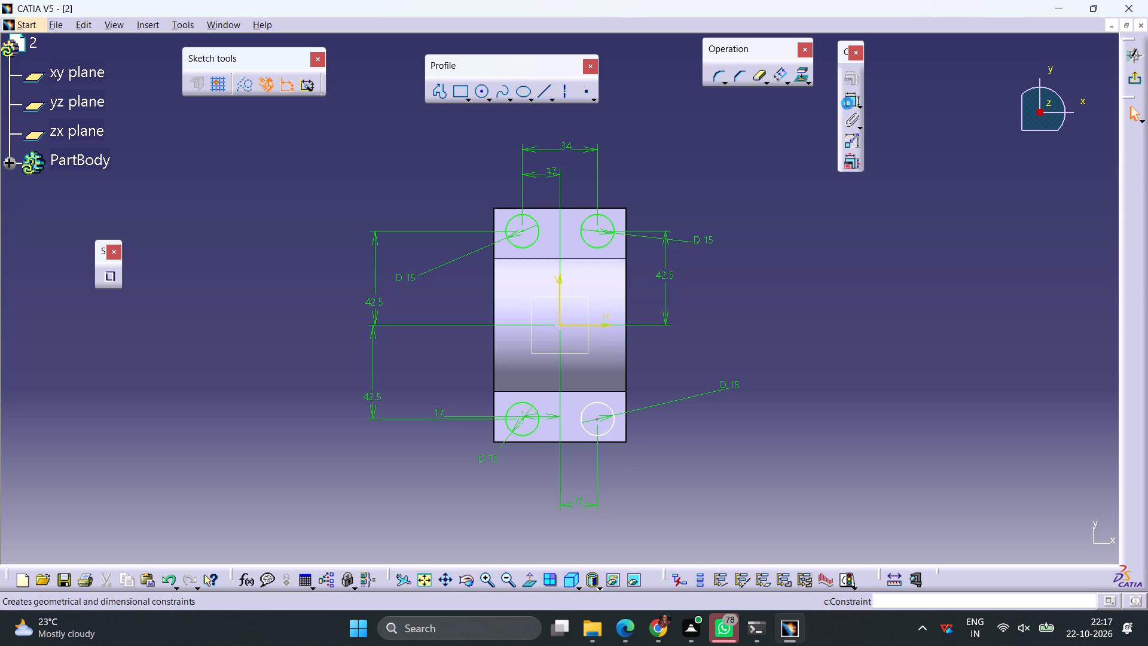
left_click(597, 419)
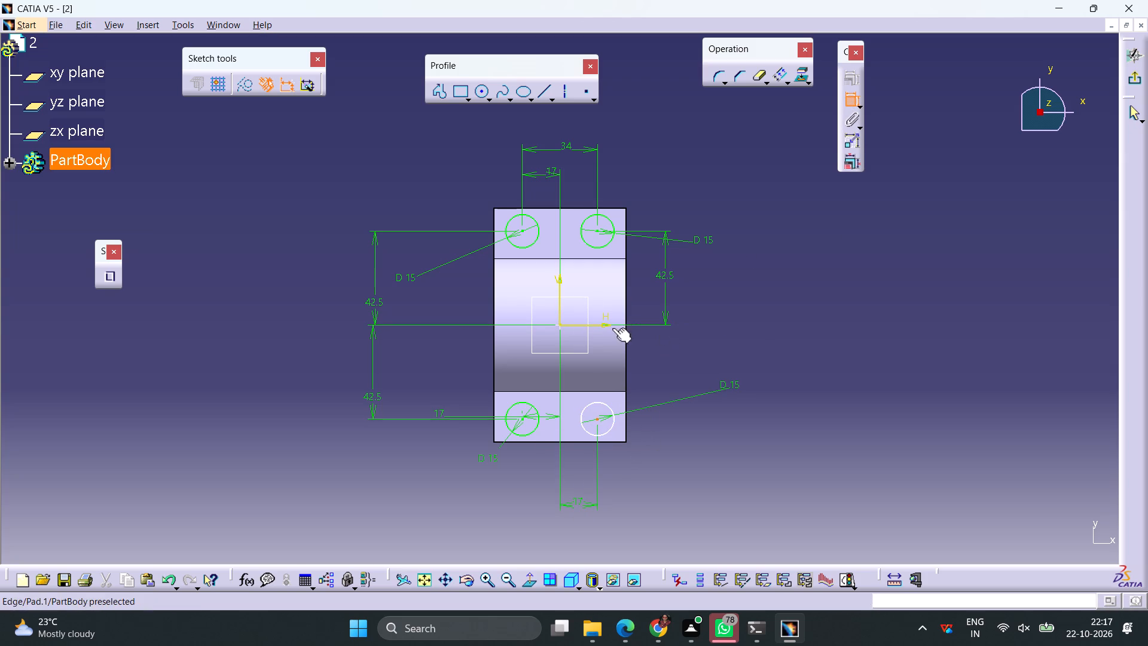
left_click(598, 322)
left_click(674, 377)
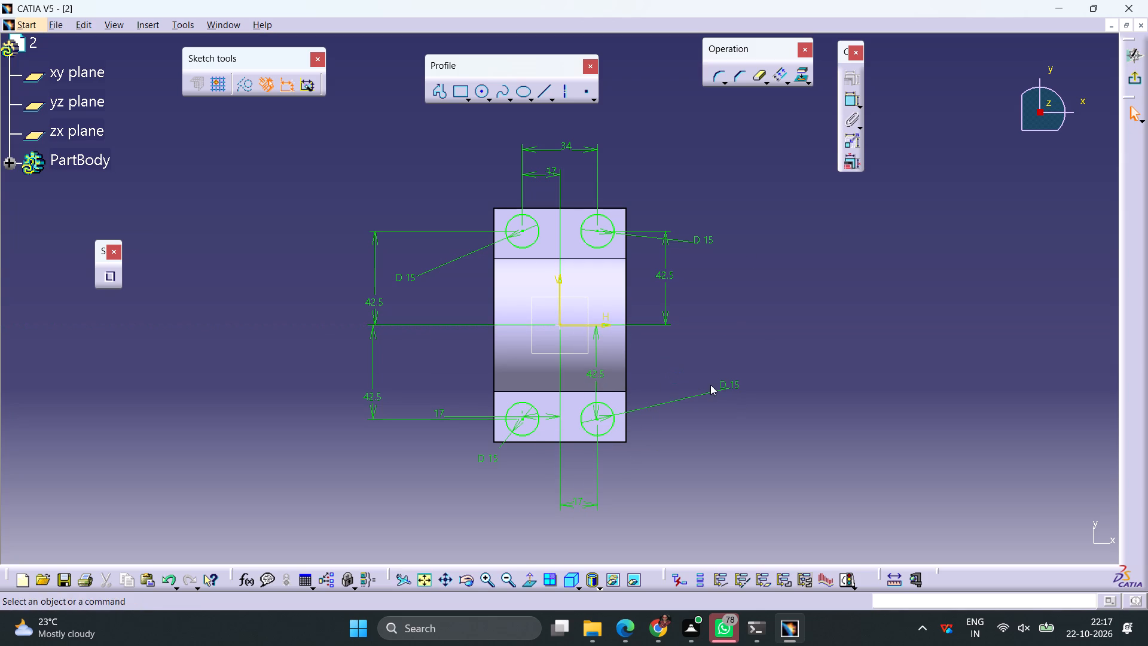
Exit the sketch and pocket its four circles through the bracket feet with a depth of 30 mm.
left_click(1121, 81)
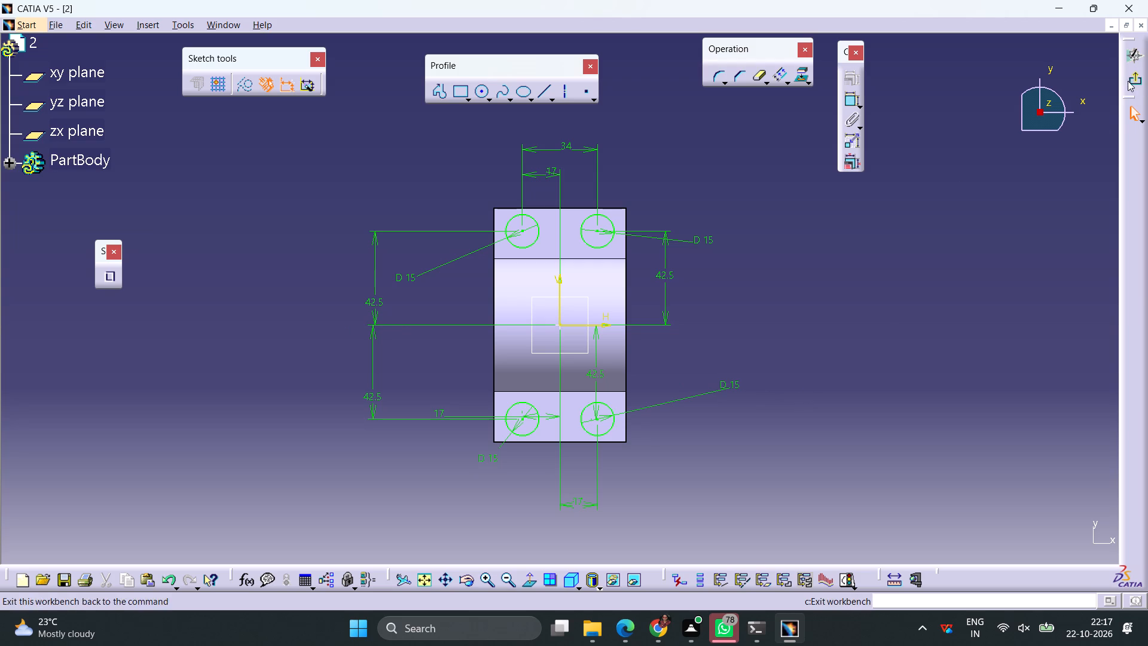
left_click(1131, 81)
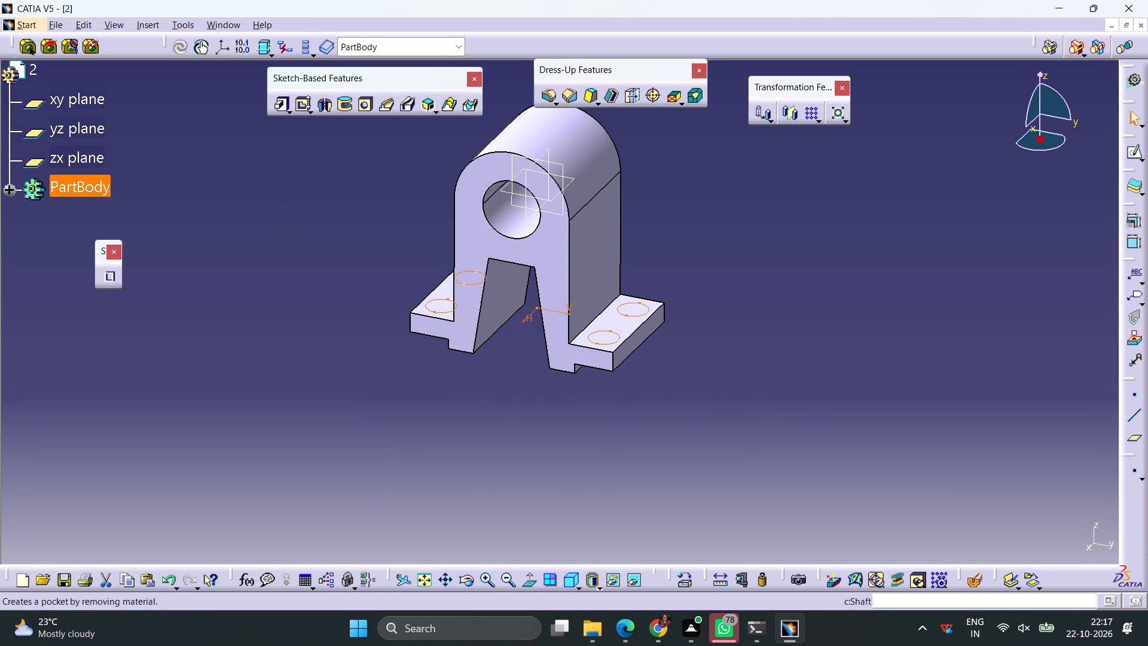
left_click(301, 106)
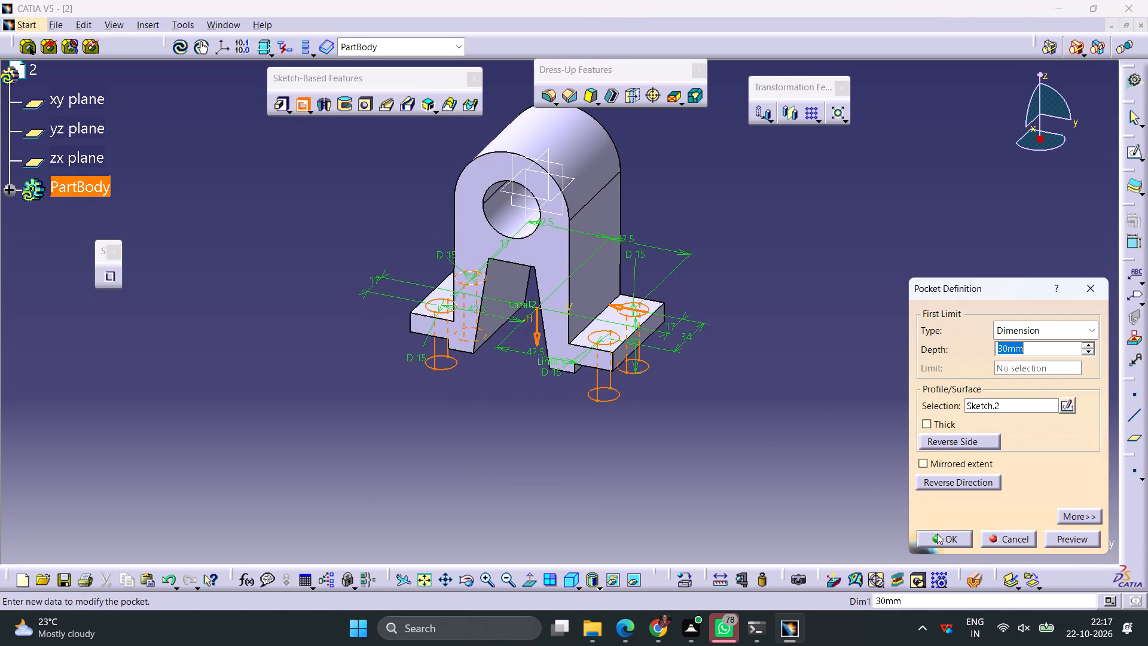
left_click(937, 534)
left_click(684, 377)
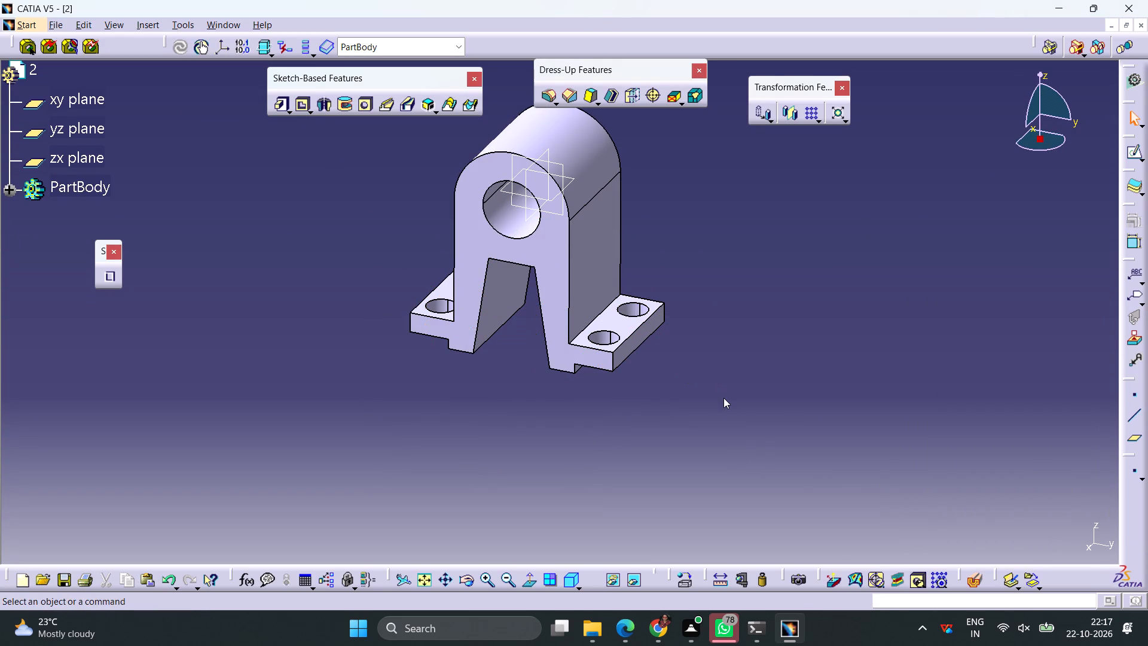
Start a sketch on the yz plane and draw a line about 71 mm long from the arch's negative-y side to that foot's outer corner.
left_click(563, 211)
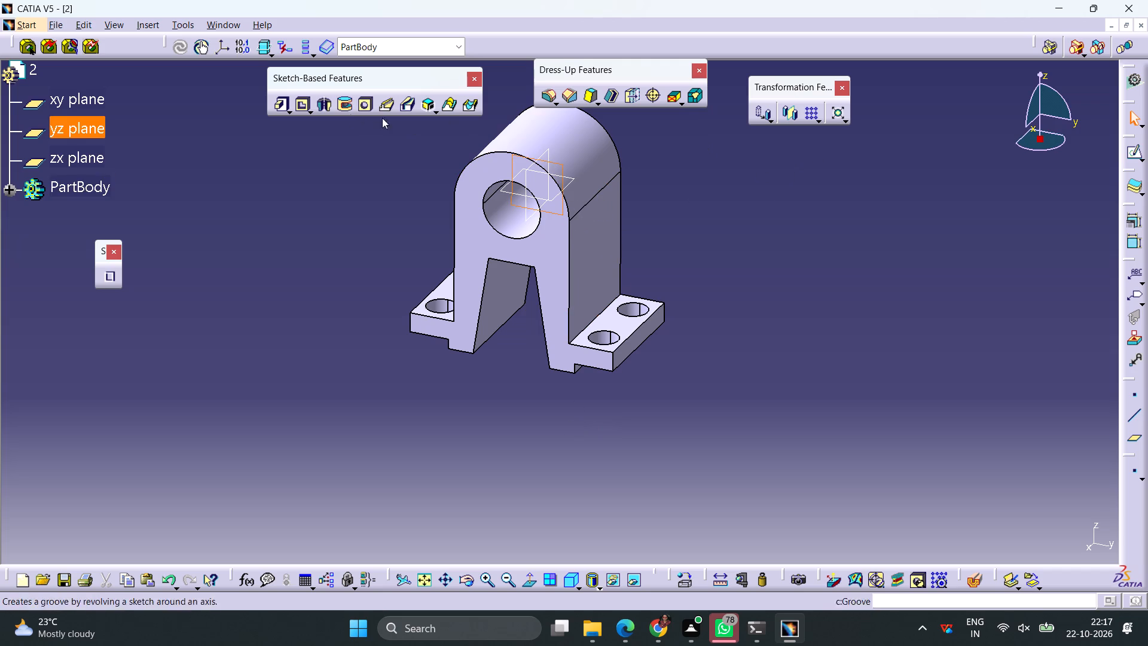
left_click(1133, 154)
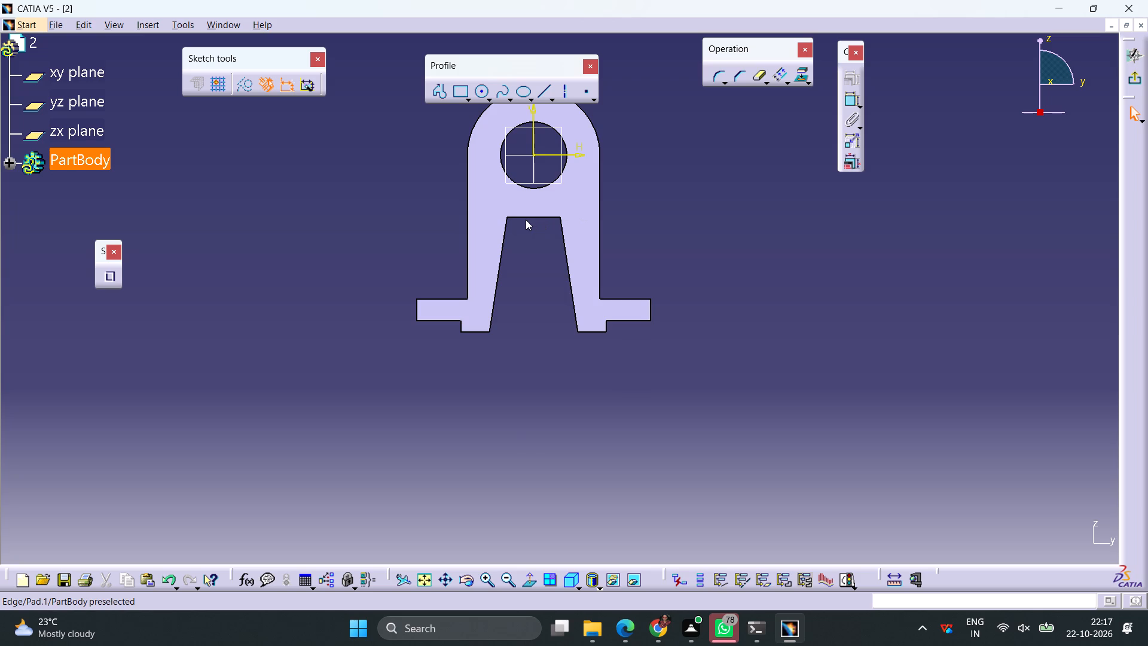
left_click(542, 93)
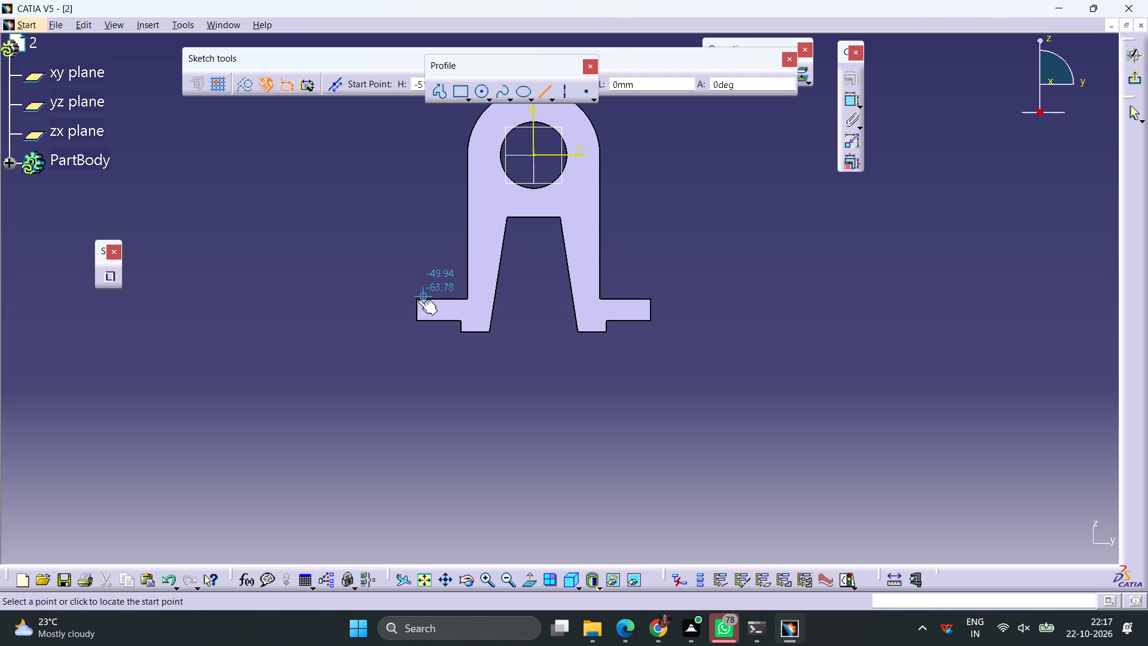
left_click(468, 145)
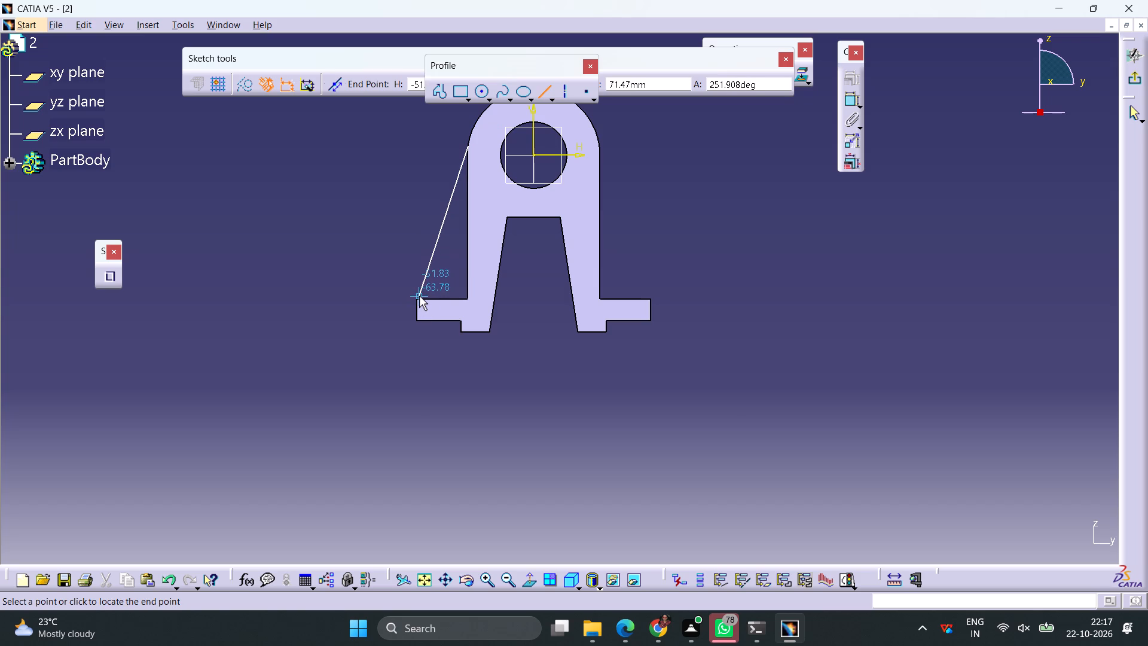
left_click(419, 295)
left_click(684, 249)
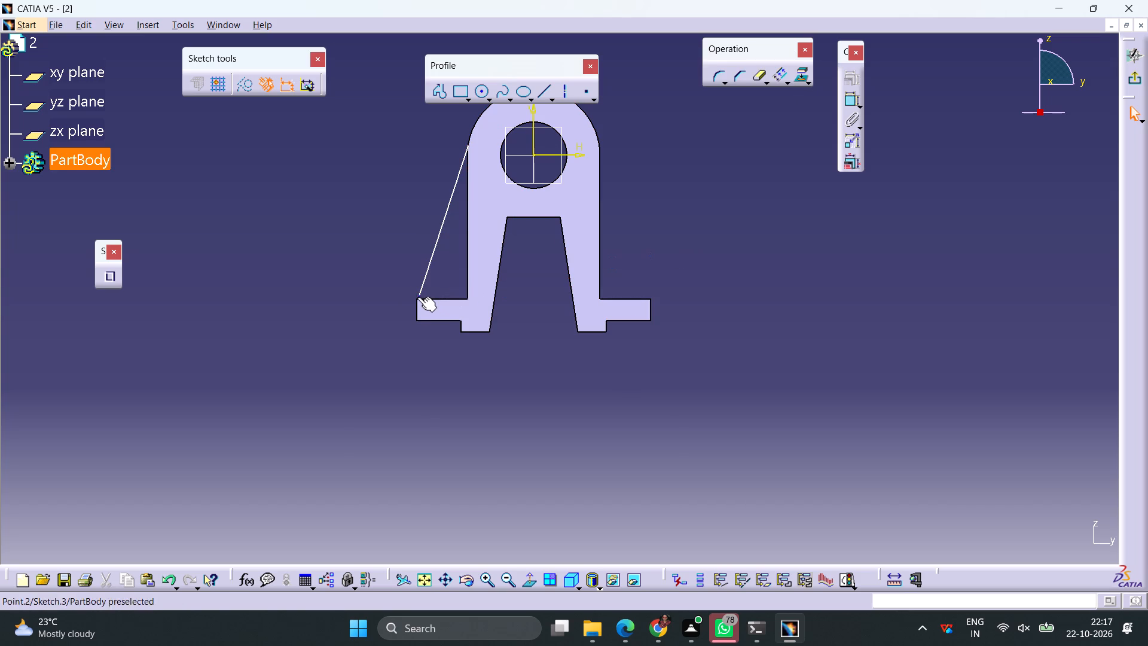
Make the line's lower endpoint coincident with the foot's upper outer corner.
left_click(417, 297)
middle_click_drag(406, 303, 417, 255, "ctrl")
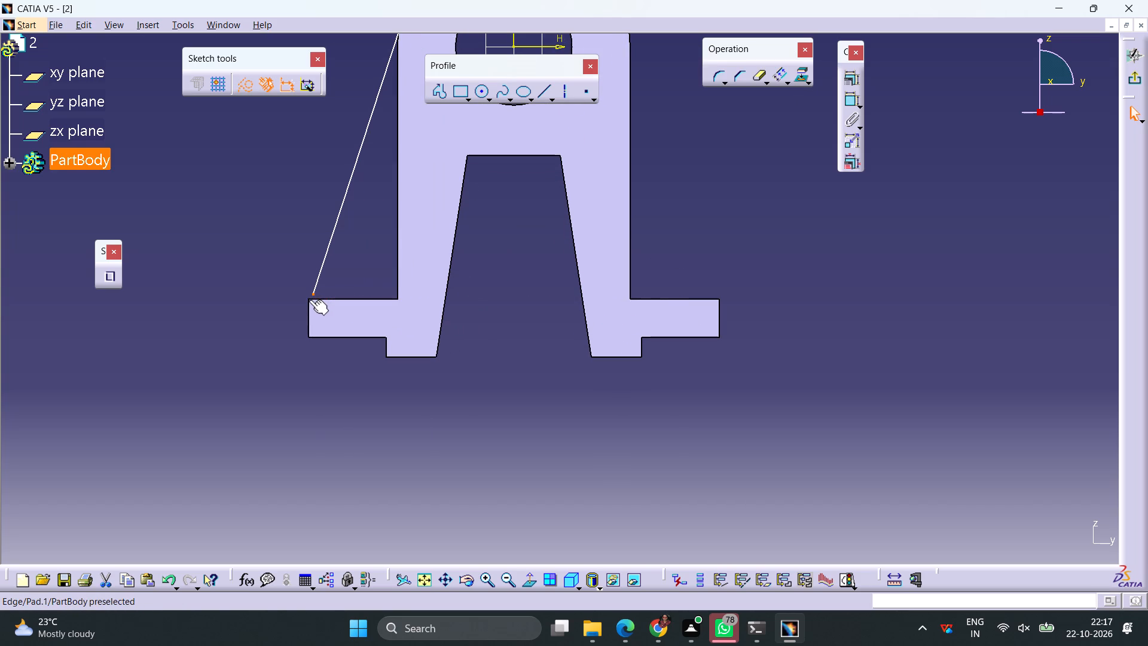
left_click(309, 300, "ctrl")
left_click(844, 80)
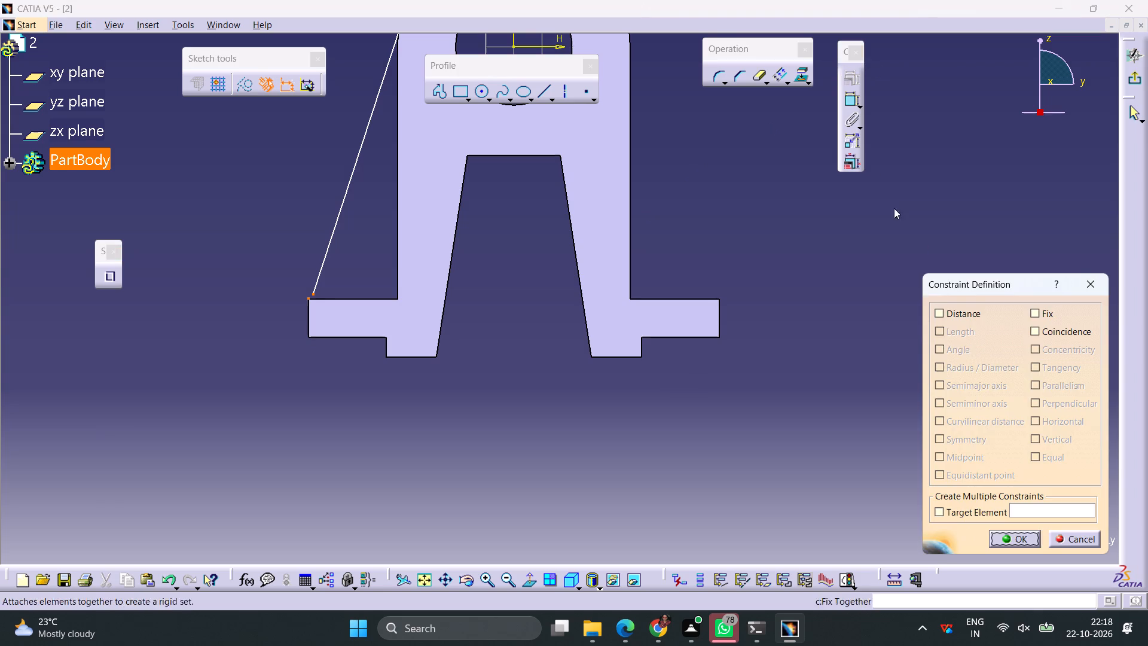
left_click(1036, 333)
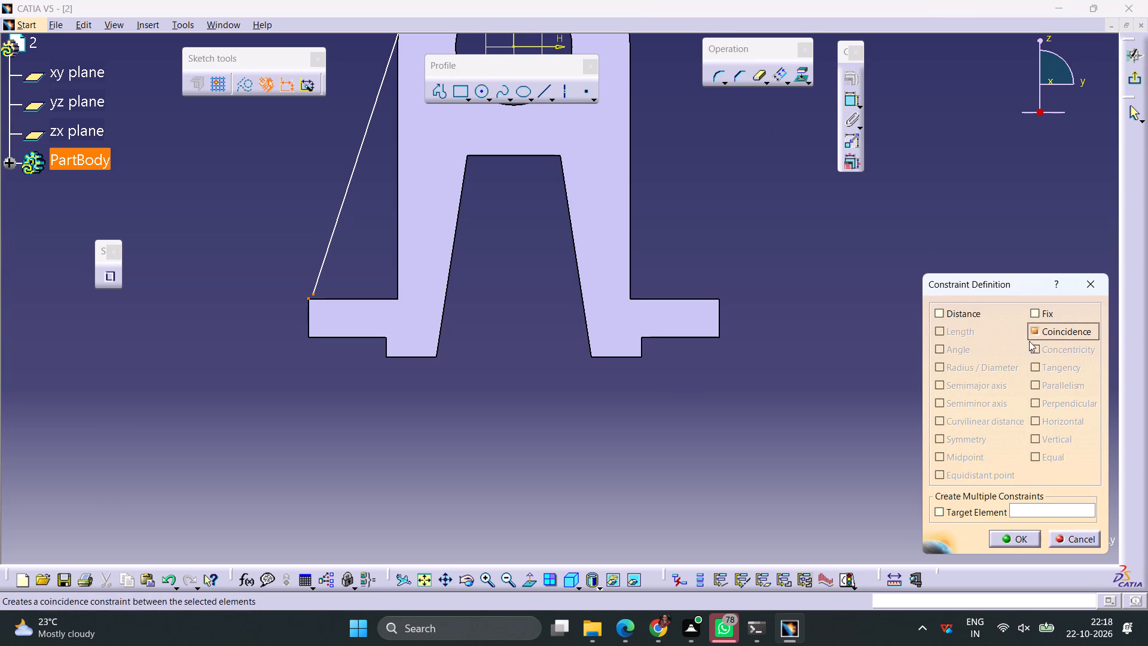
left_click(1007, 541)
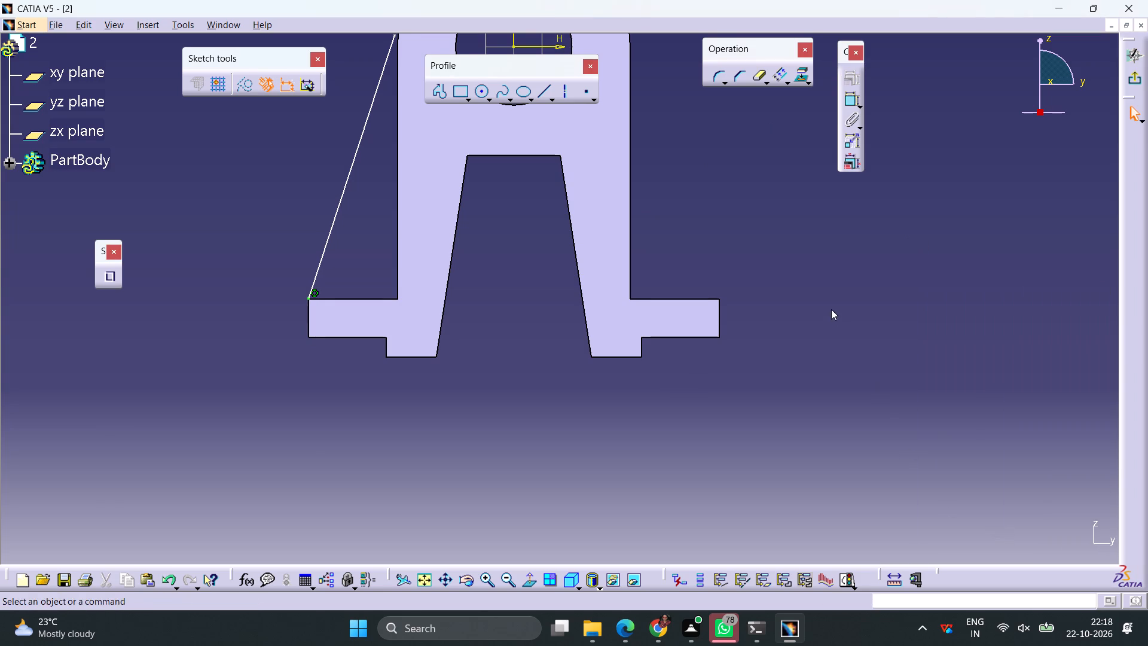
Make the line's upper endpoint coincident with the point where the bracket's arch meets its straight side.
middle_click_drag(831, 309, 831, 365, "ctrl")
middle_click_drag(676, 201, 679, 270)
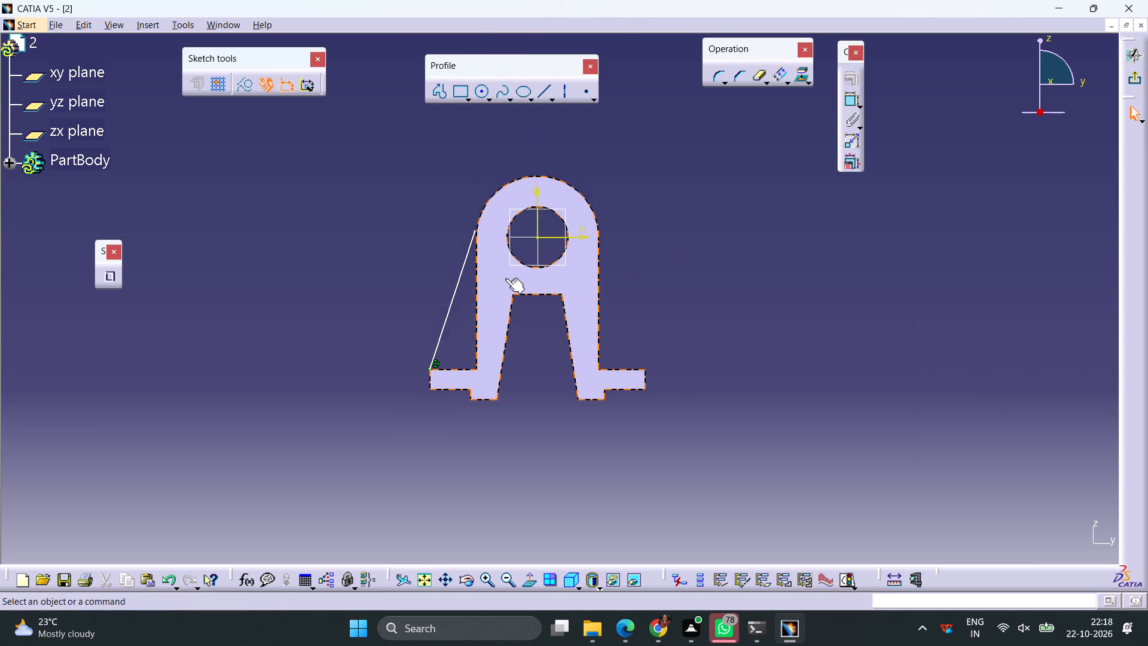
middle_click_drag(491, 259, 513, 168, "ctrl")
middle_click_drag(349, 203, 420, 307)
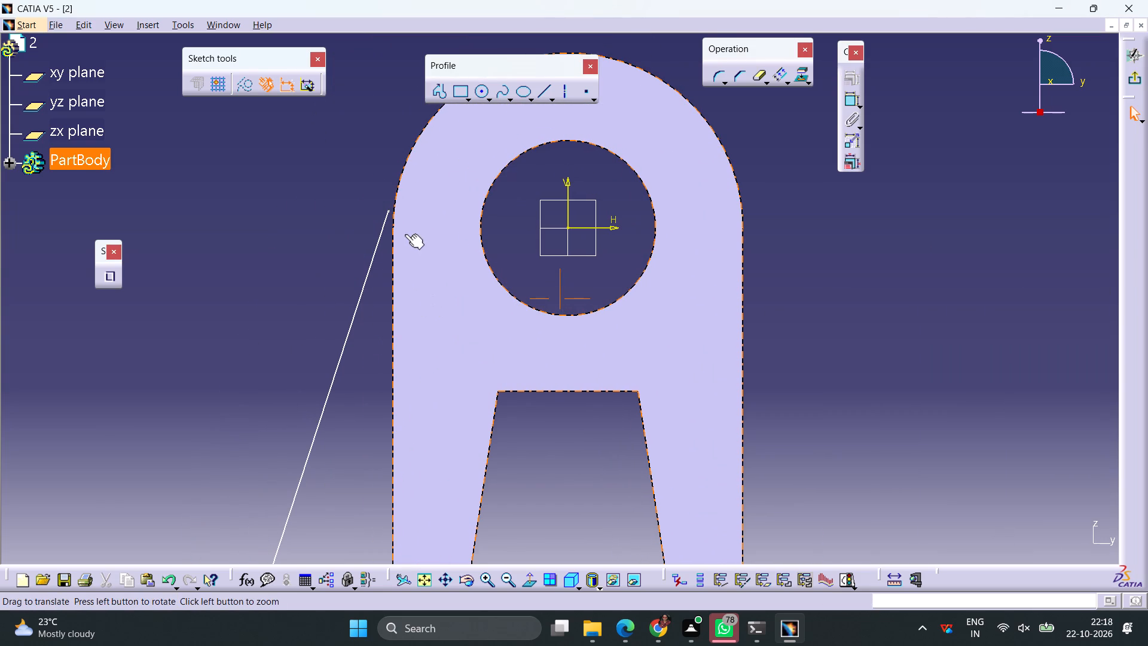
left_click(387, 209)
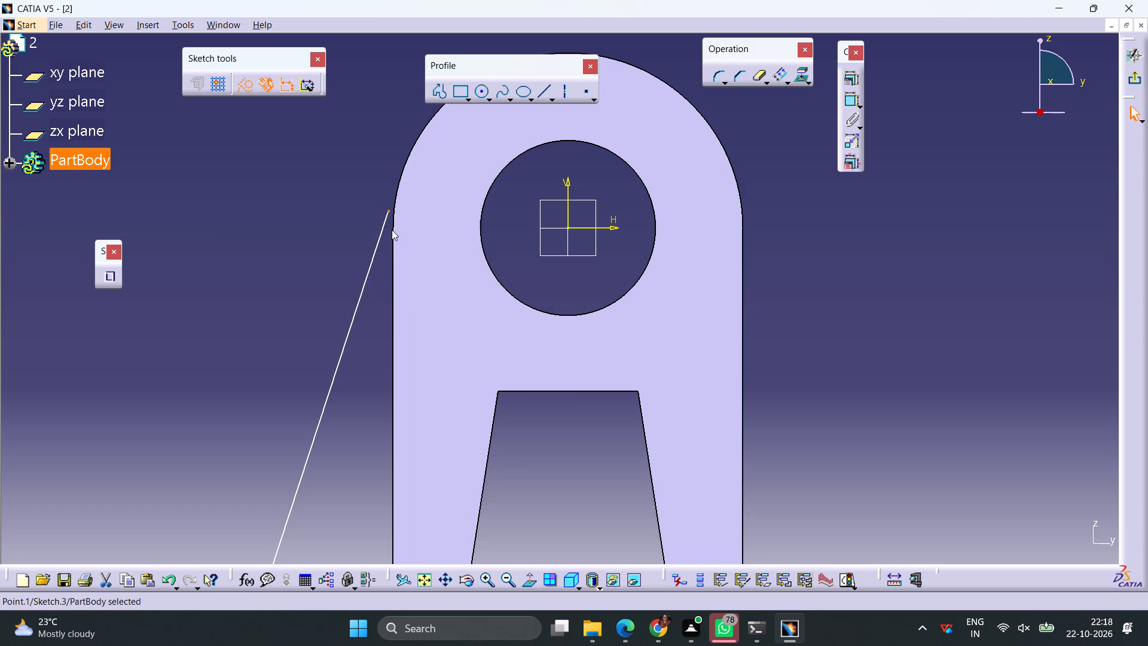
left_click(393, 228, "ctrl")
left_click(848, 84)
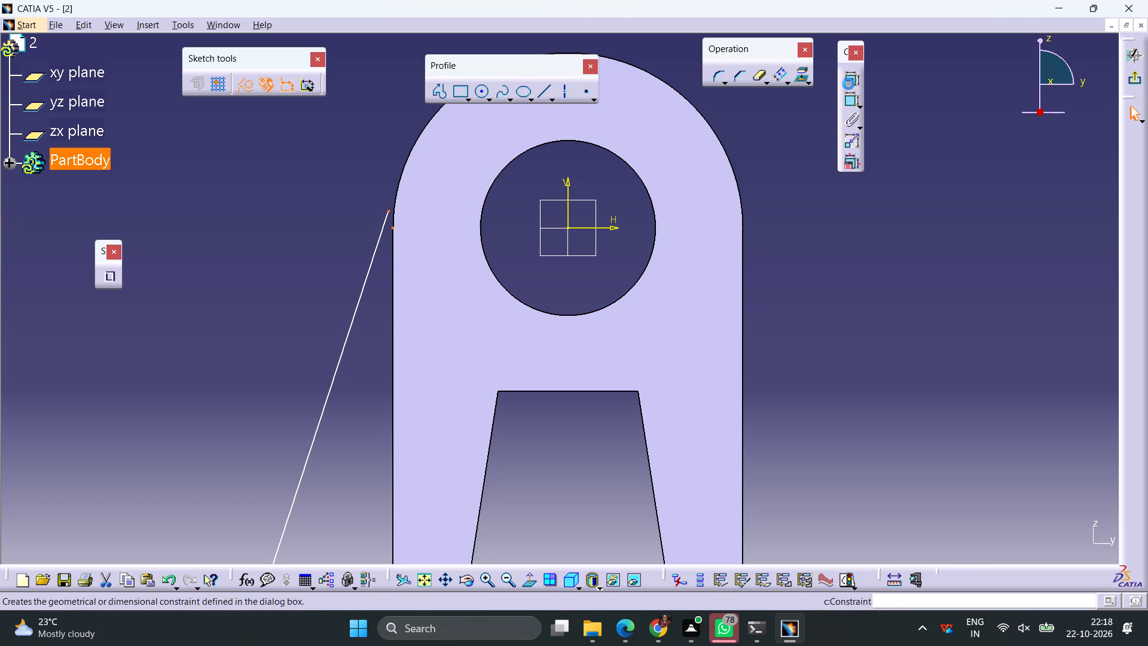
left_click(1036, 328)
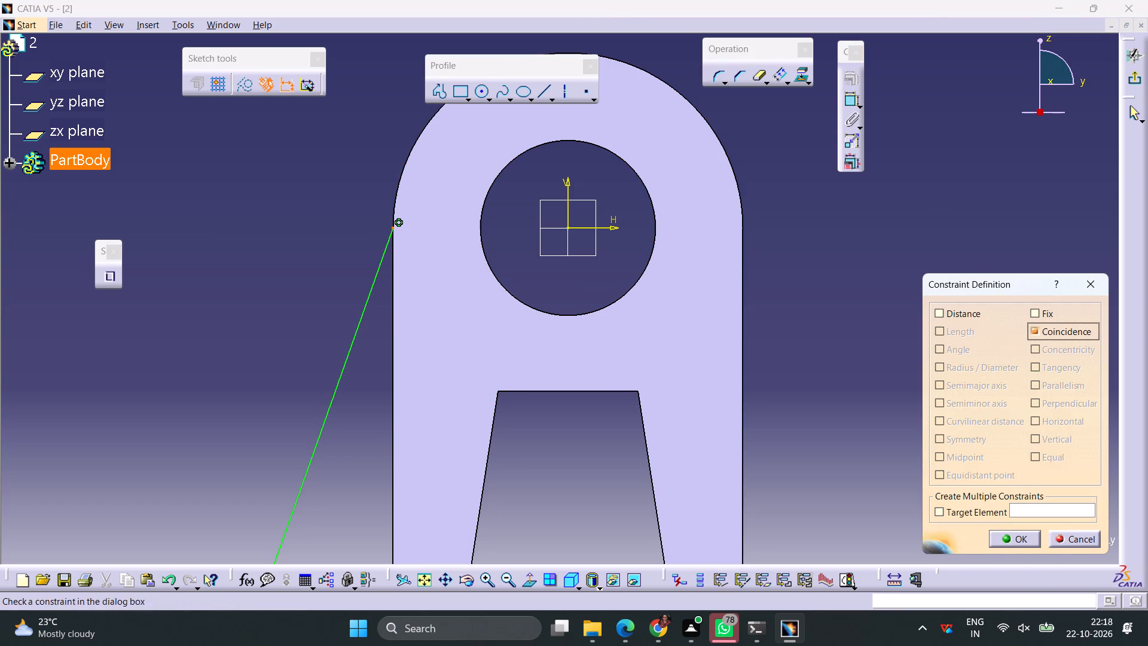
left_click(1013, 544)
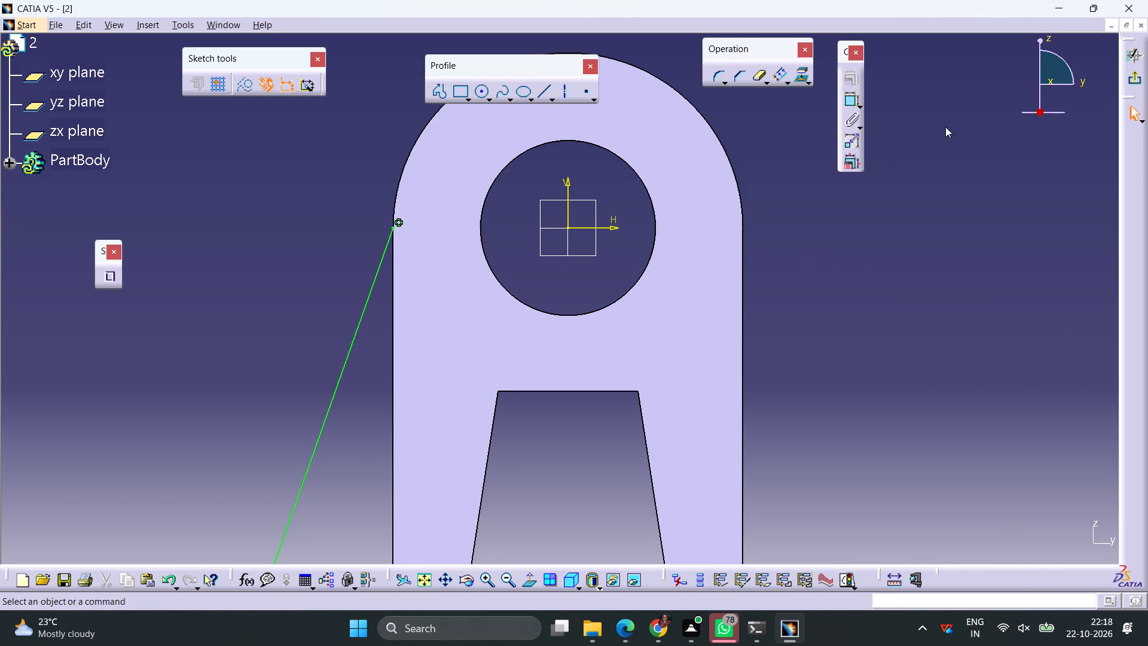
Exit the sketch and create a stiffener from the sloping line with a thickness of 5 mm.
left_click(1132, 81)
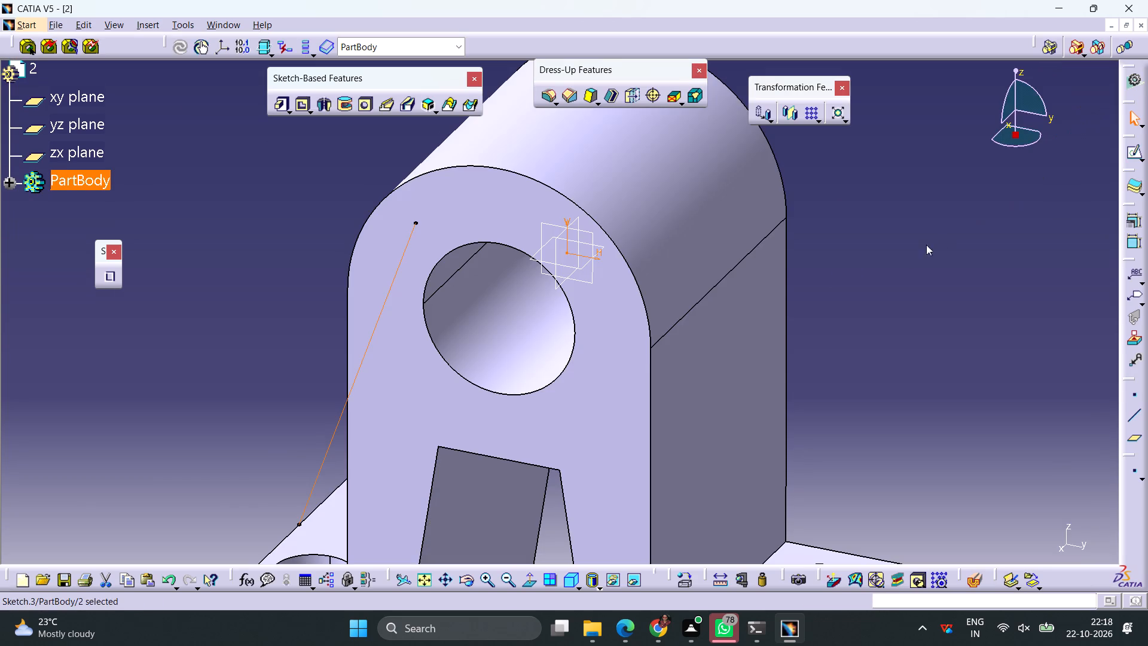
left_click(432, 111)
left_click(456, 129)
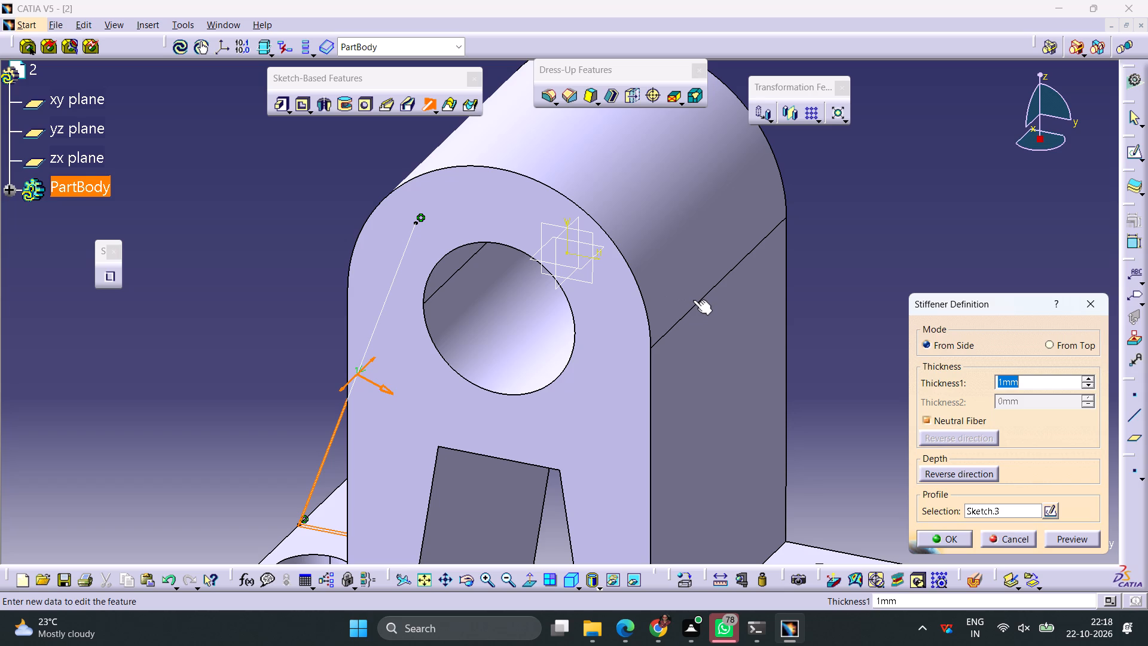
key("5")
key("Return")
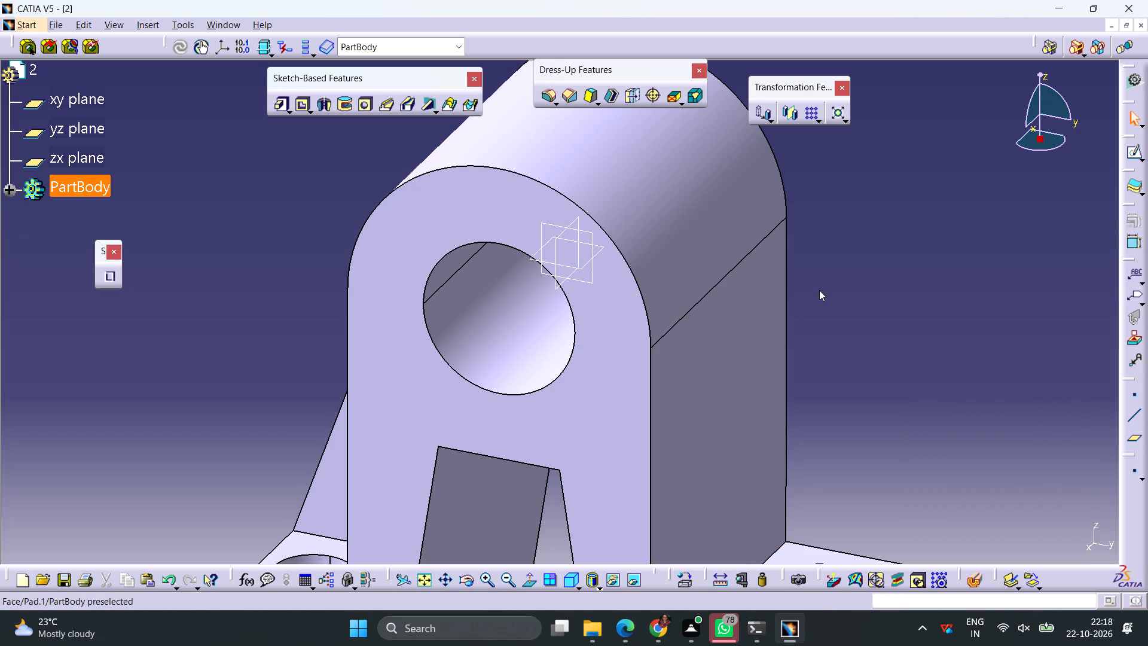
Measure the distance between the stiffener's two long sloping edges.
middle_click_drag(832, 297, 826, 355, "ctrl")
middle_click_drag(388, 380, 615, 413)
right_click_drag(388, 380, 615, 413)
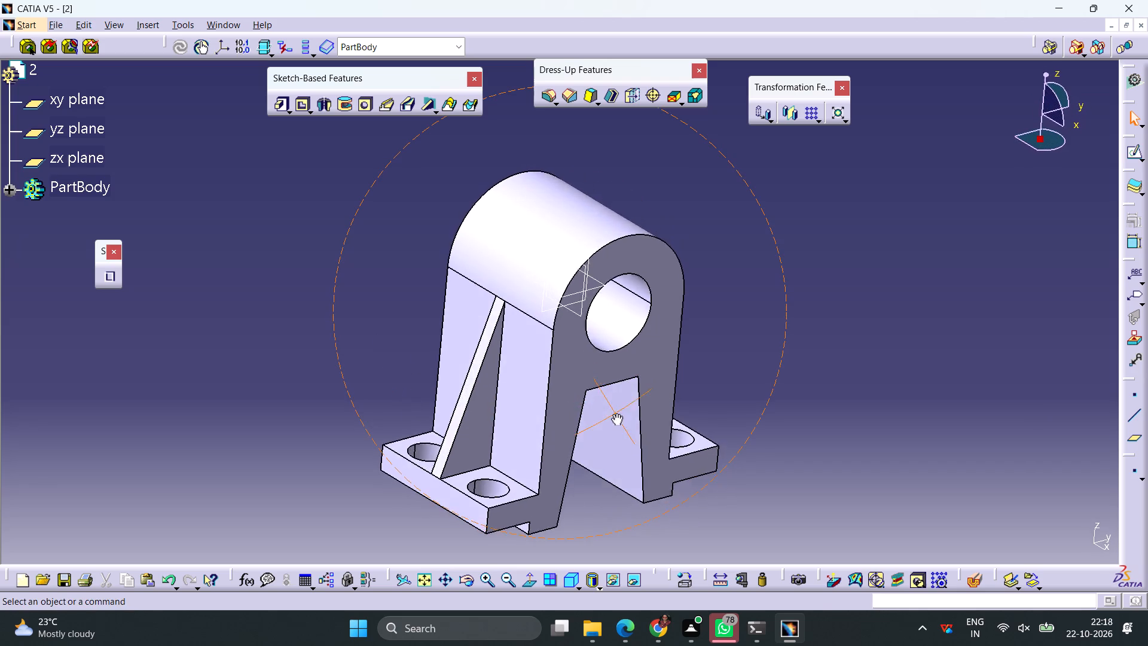
right_click_drag(615, 413, 636, 436)
middle_click_drag(615, 413, 636, 436)
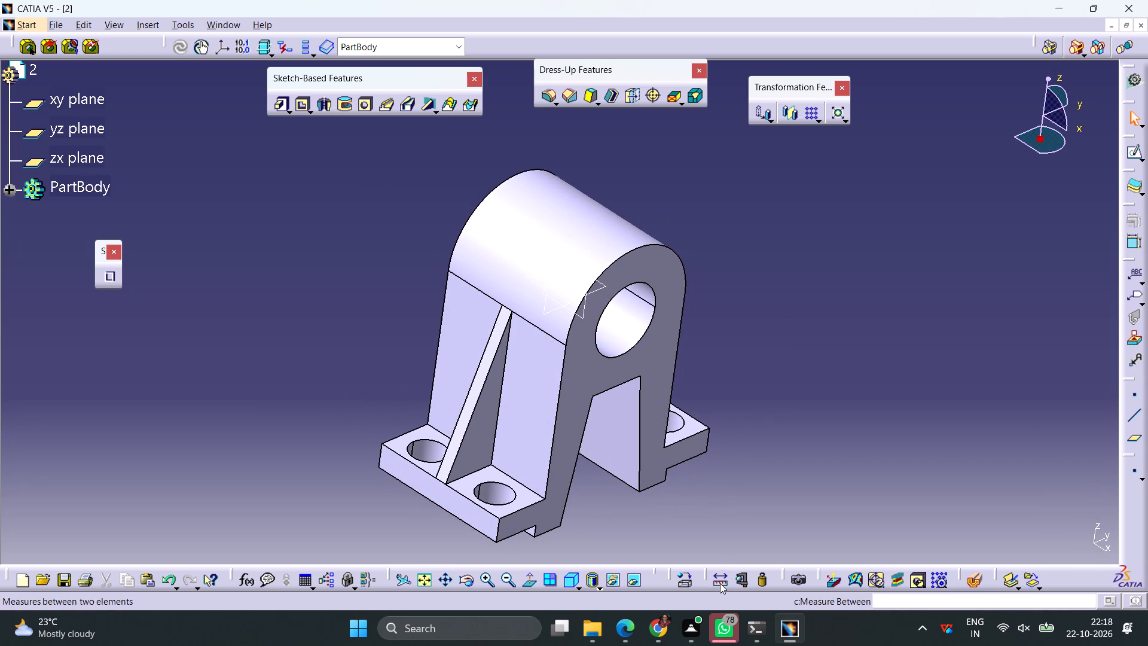
left_click(724, 583)
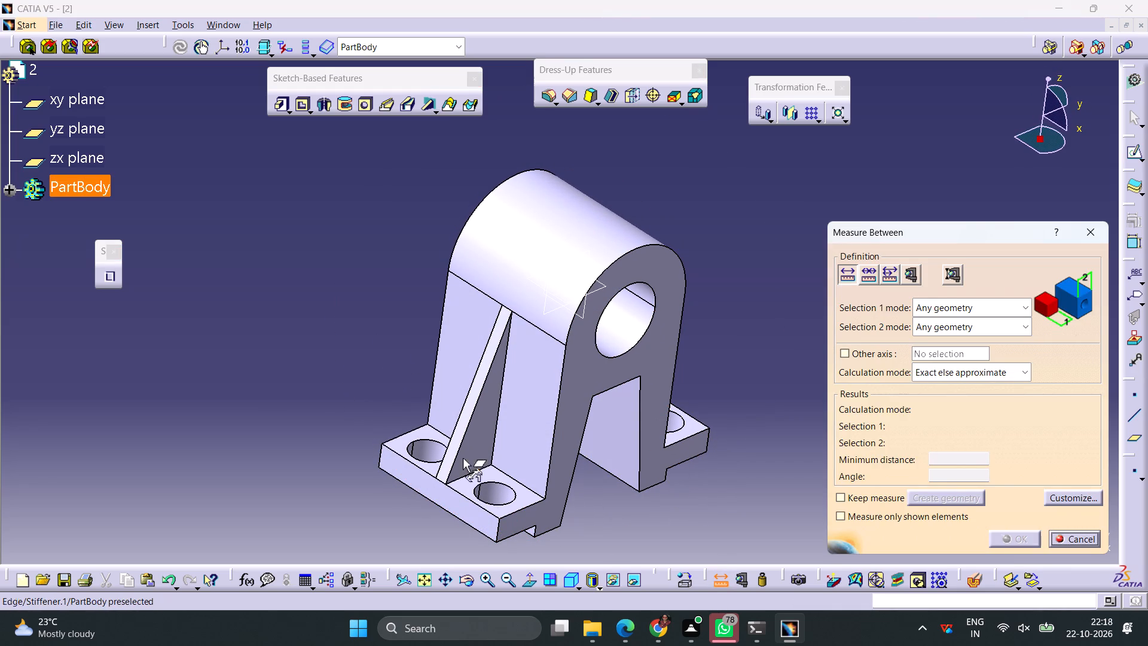
left_click(449, 445)
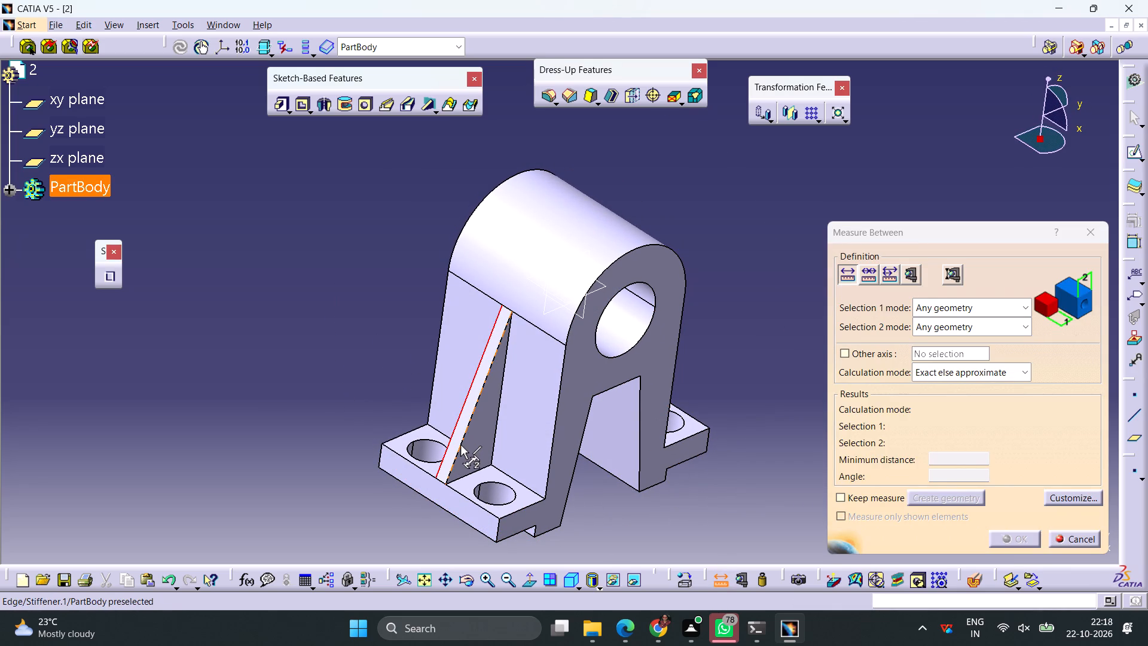
left_click(460, 445)
left_click(997, 538)
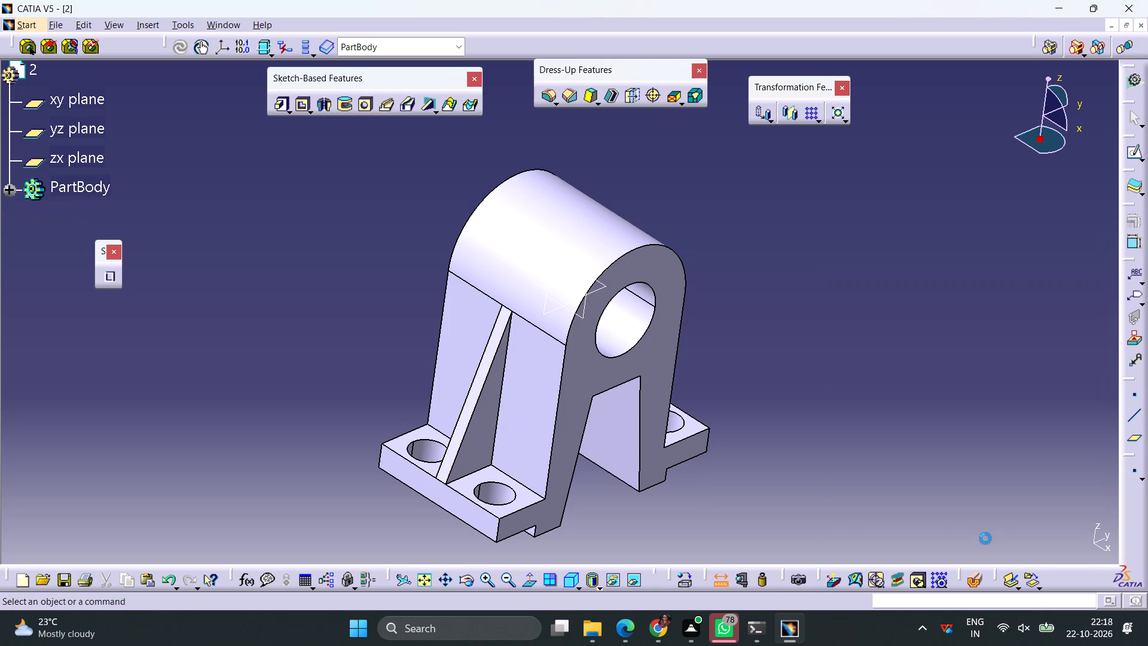
Set the stiffener's thickness to 10 mm.
double_click(466, 415)
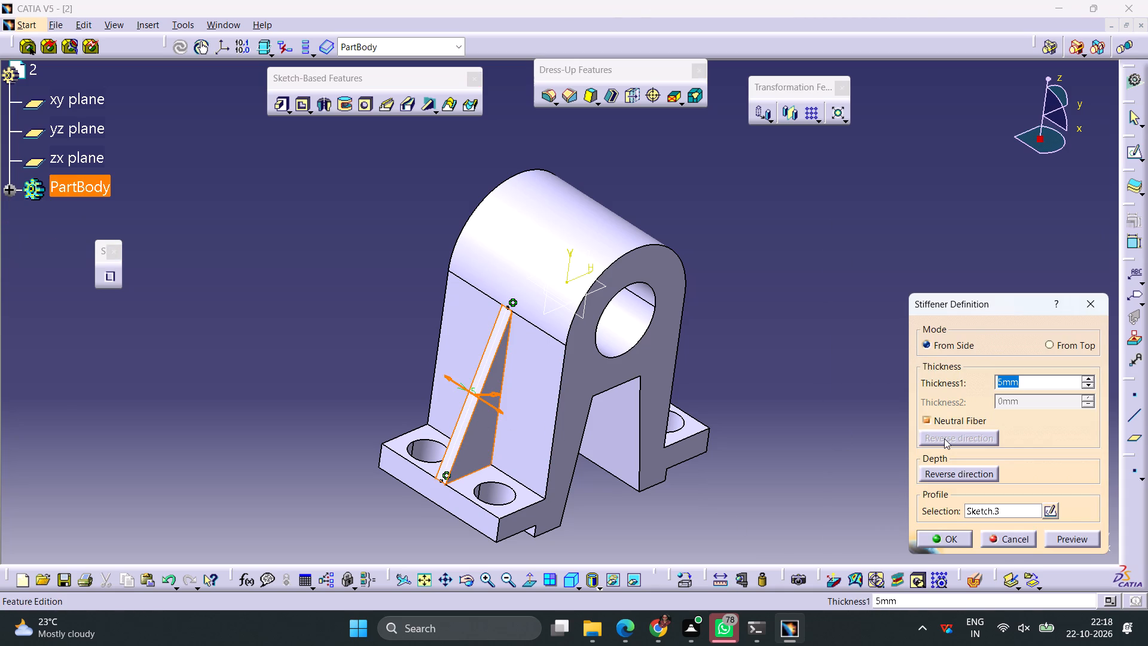
type("10")
key("Return")
left_click(750, 391)
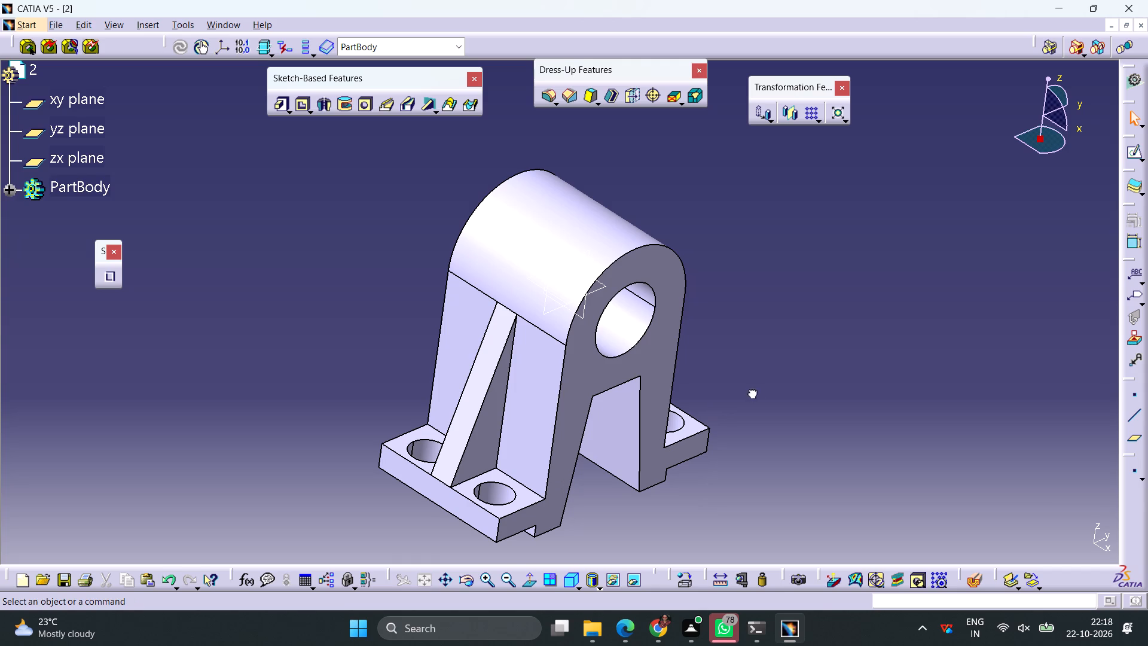
Start another yz-plane sketch and draw a line about 69 mm long from the arch's opposite side to the other foot's outer corner.
left_click(549, 309)
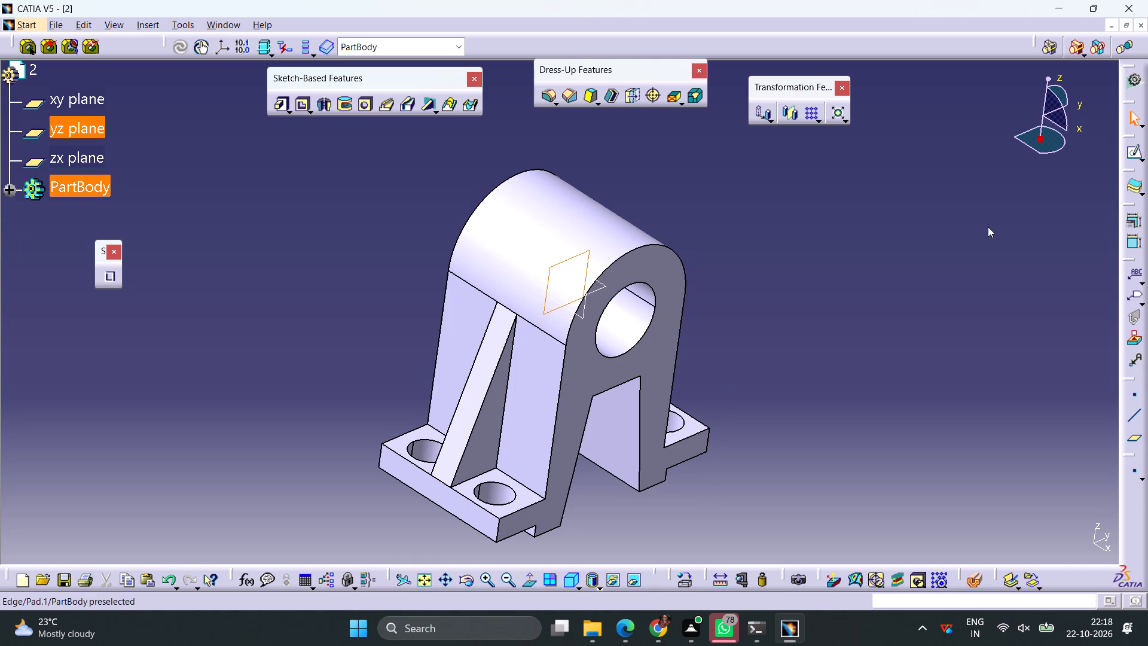
left_click(1135, 150)
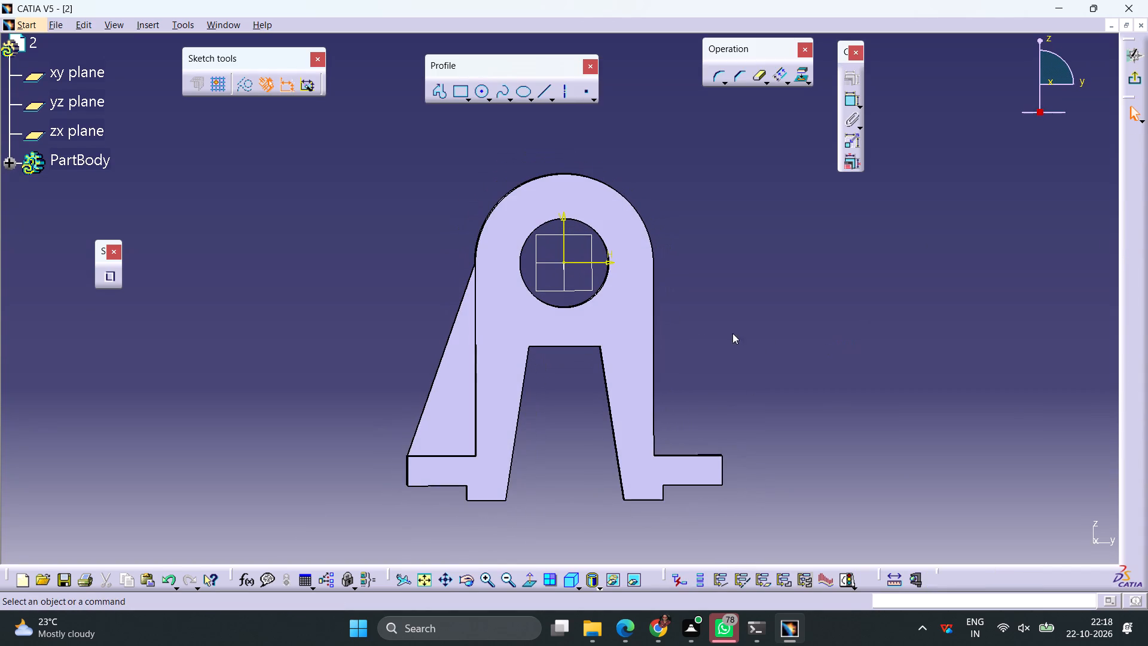
left_click(542, 97)
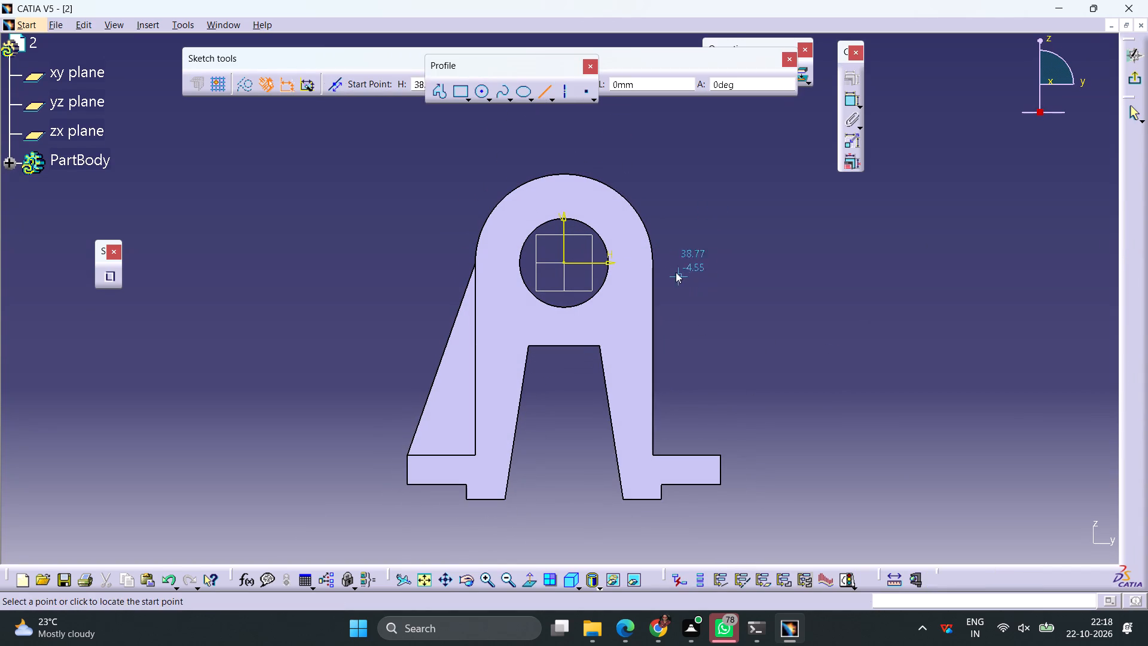
left_click(652, 259)
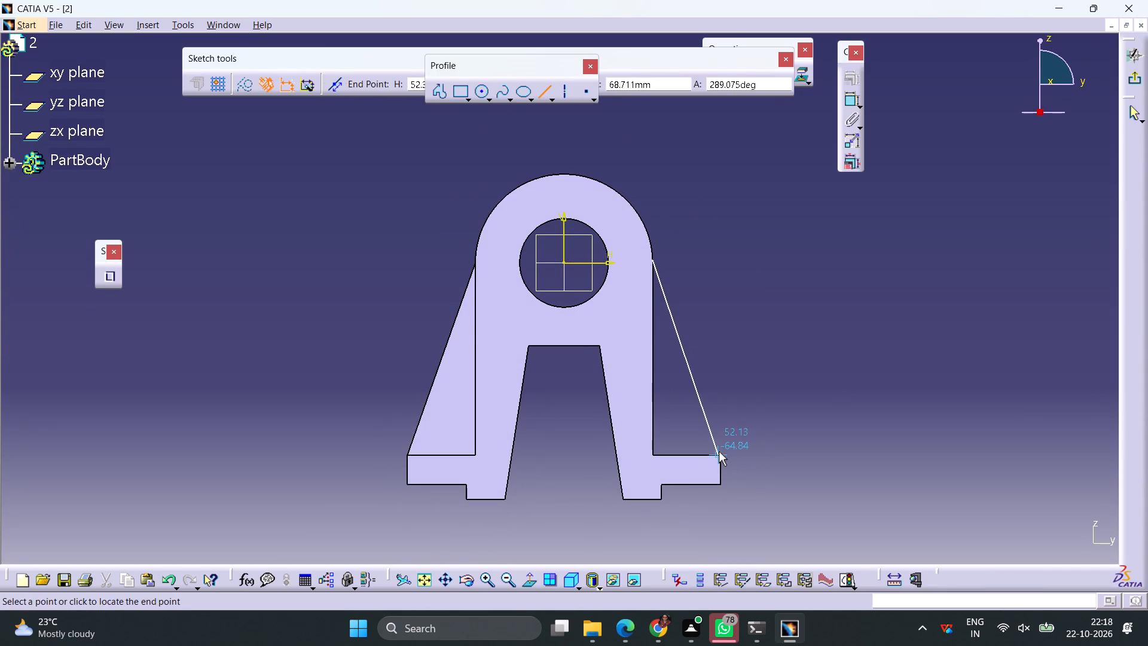
left_click(717, 450)
left_click(740, 449)
Finish the line near the foot's outer corner and make its lower endpoint coincident with that corner.
left_click(717, 450)
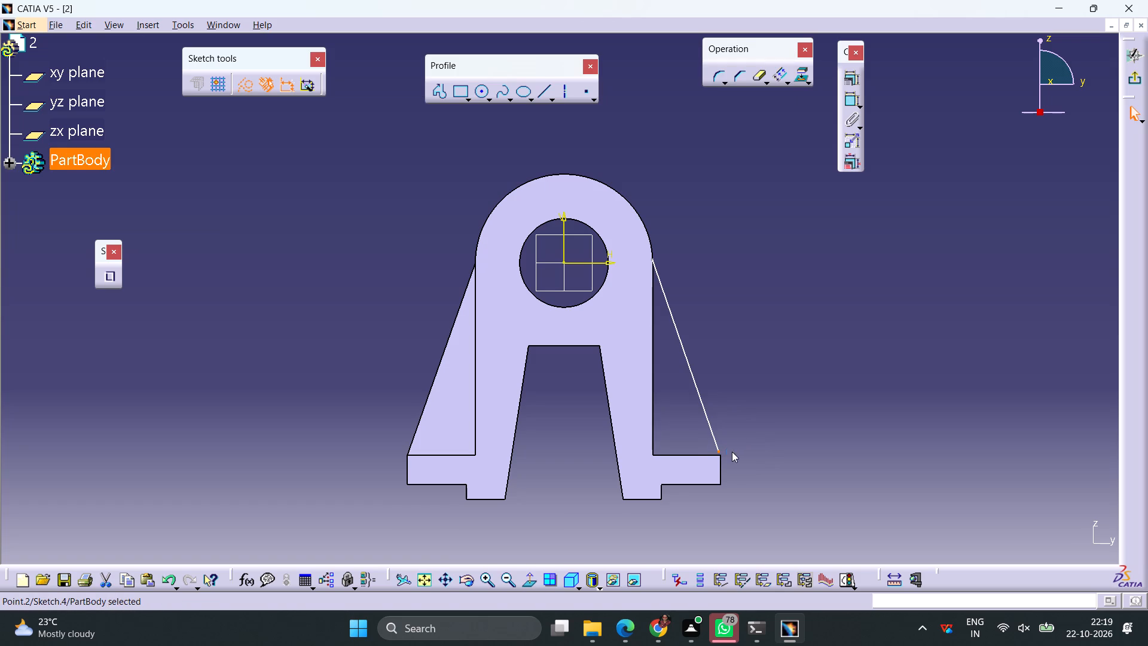
left_click(721, 454, "ctrl")
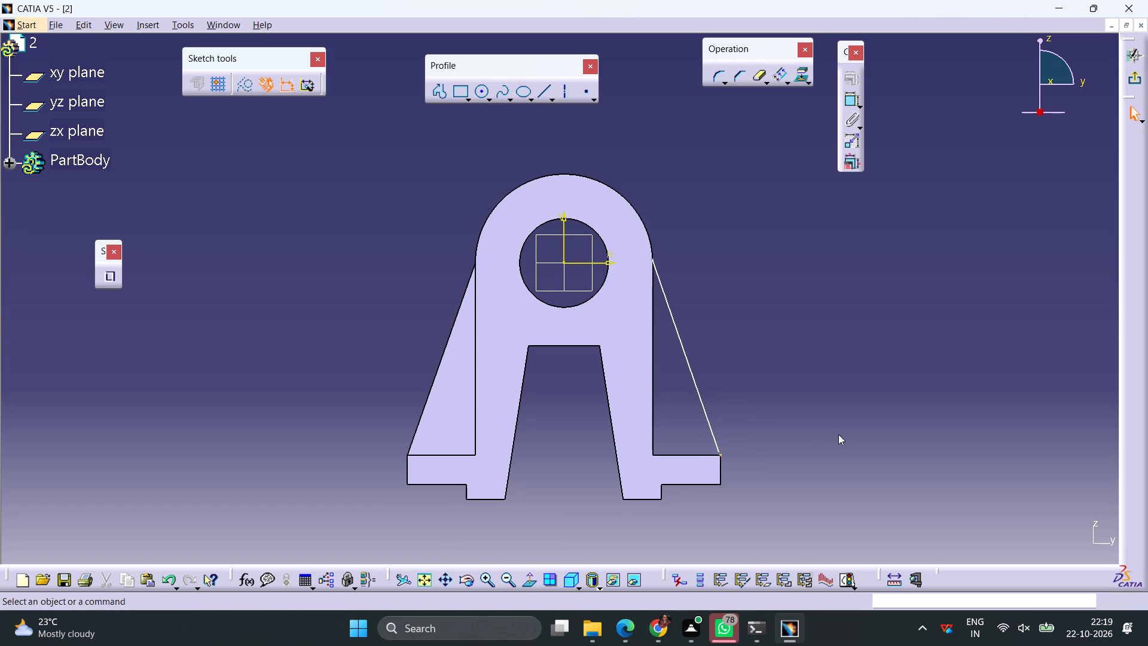
left_click(717, 452)
middle_click_drag(744, 464, 737, 431, "ctrl")
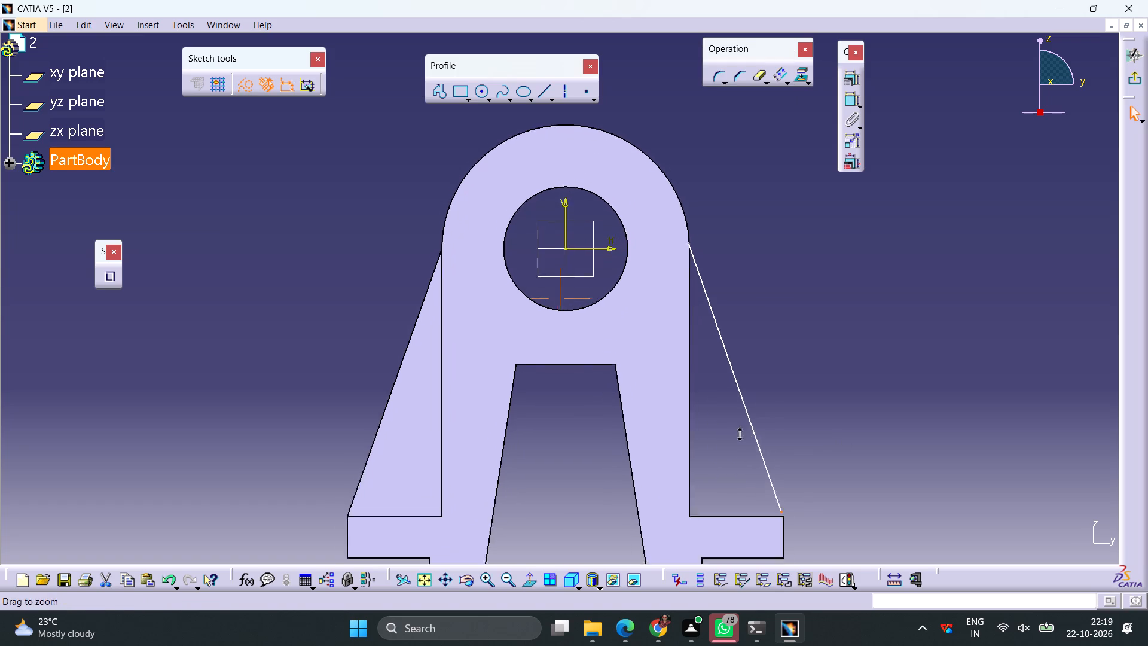
middle_click_drag(737, 431, 738, 423, "ctrl")
middle_click_drag(744, 468, 692, 332)
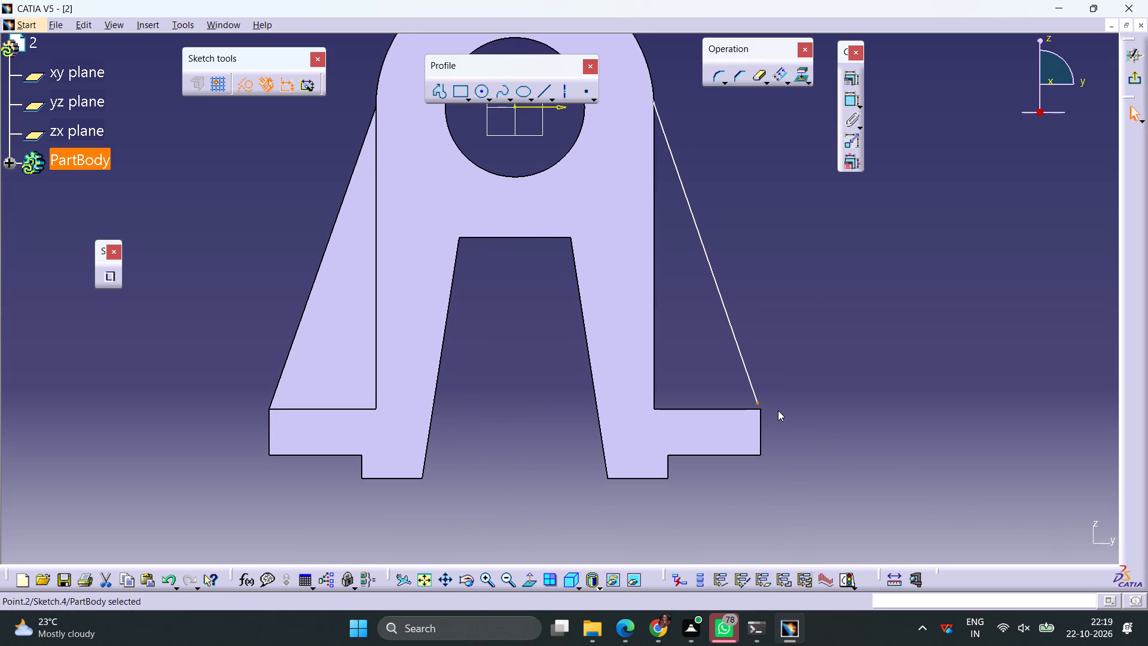
left_click(760, 410, "ctrl")
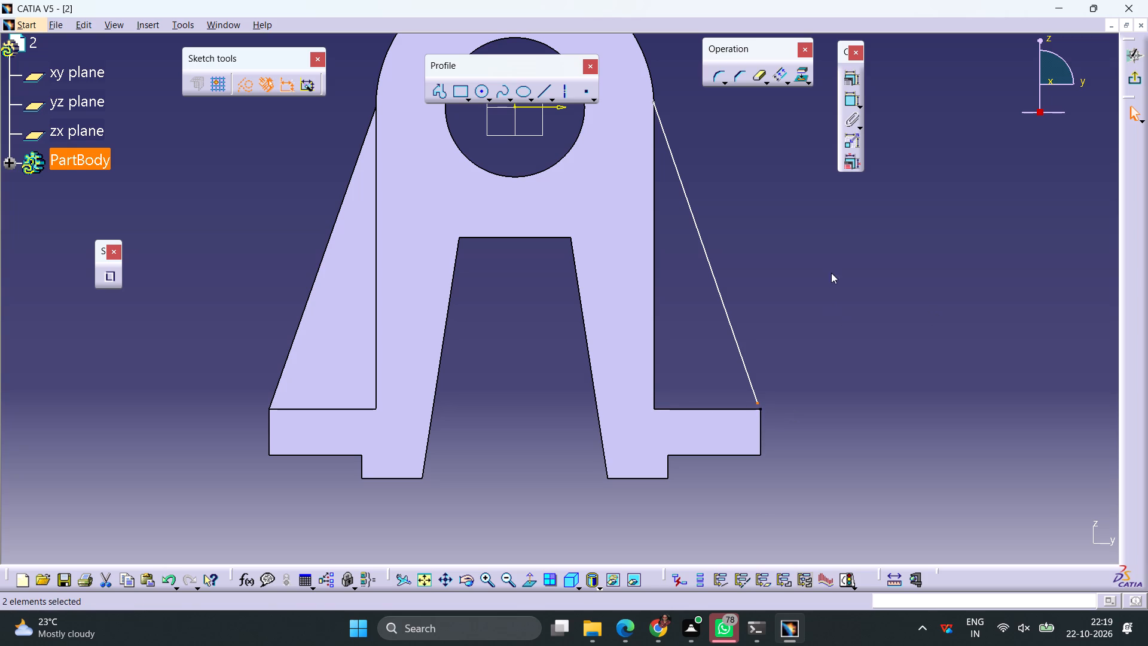
left_click(848, 80)
left_click(1052, 332)
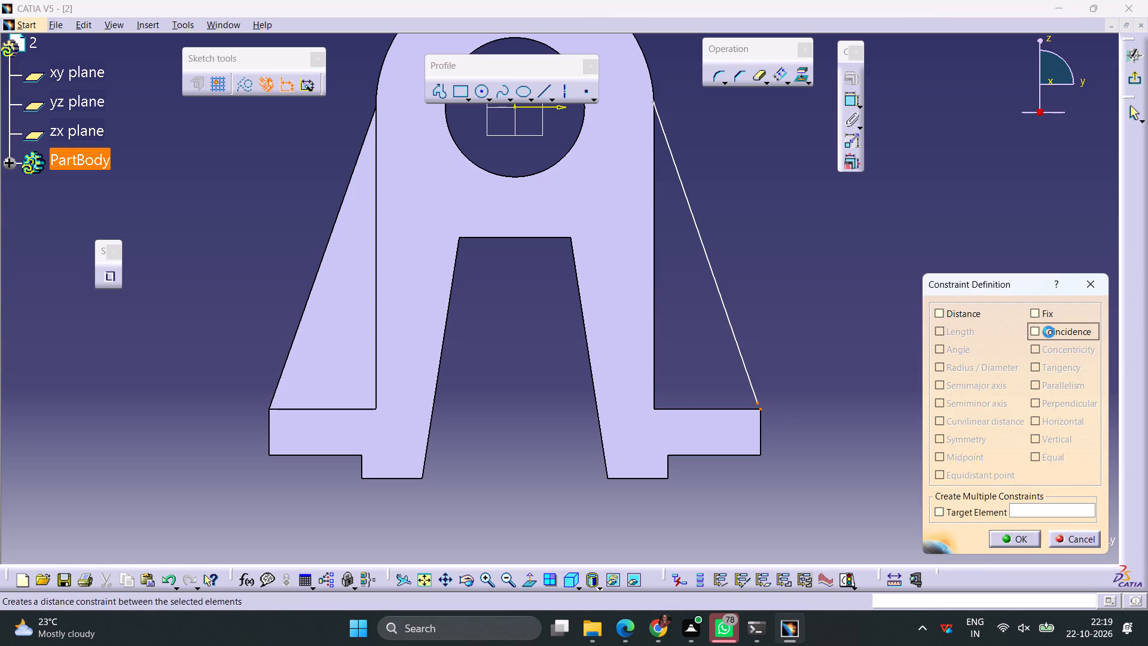
middle_click_drag(819, 300, 820, 398)
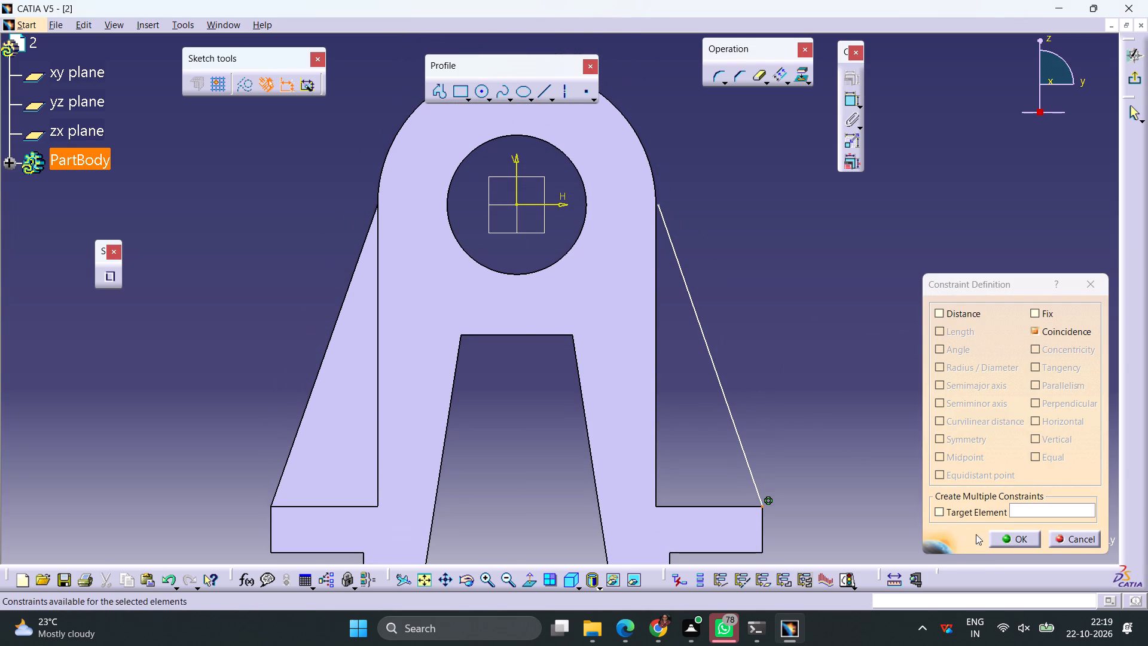
left_click(1009, 545)
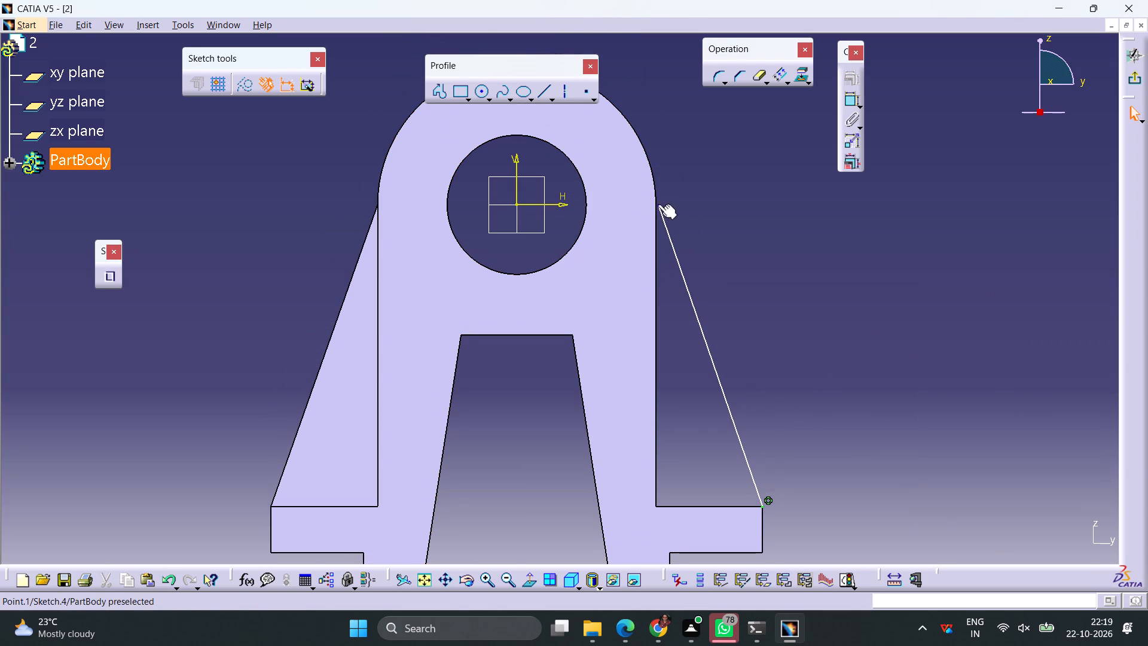
Make the line's upper endpoint coincident with the end of the arch's straight side edge.
left_click(658, 205)
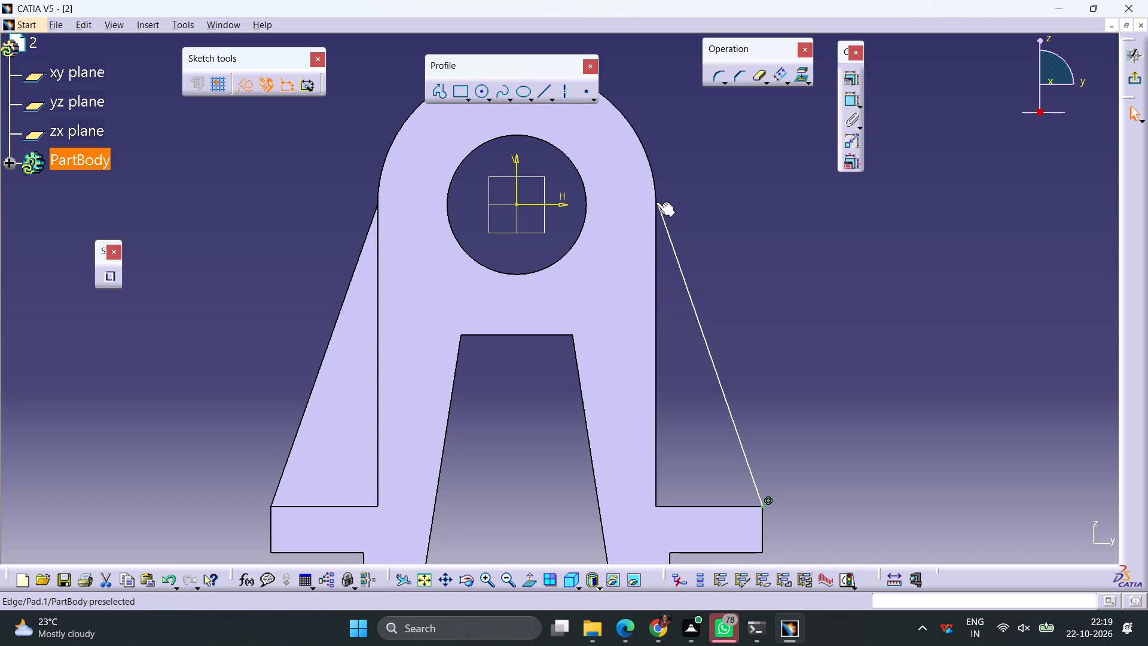
left_click(656, 205, "ctrl")
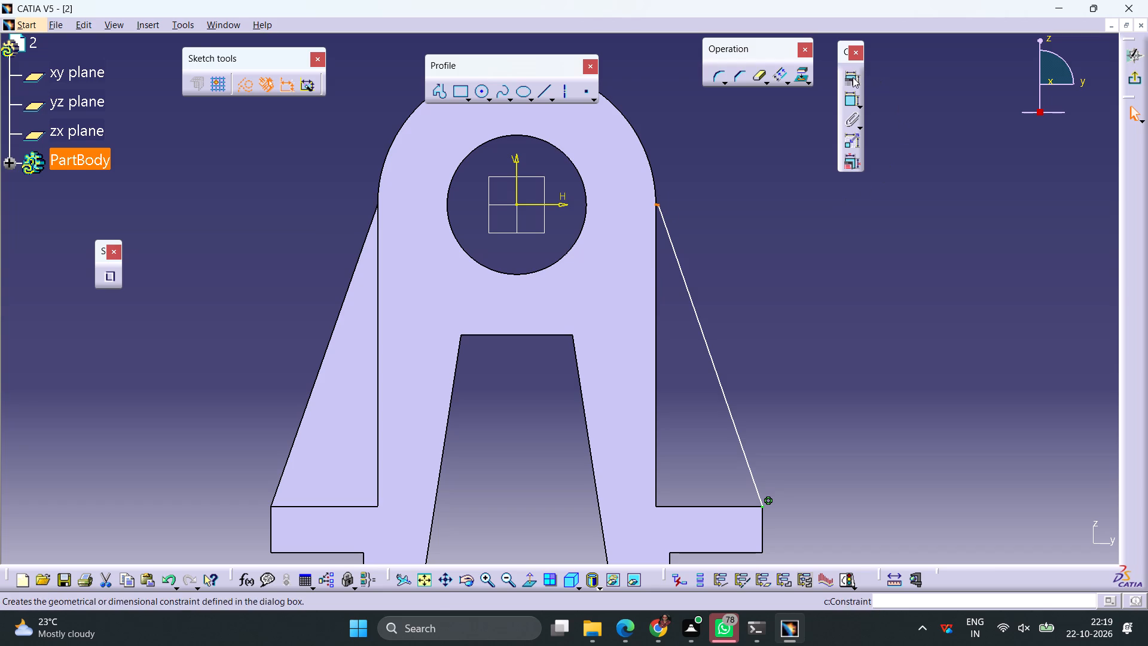
left_click(853, 77)
left_click(1030, 333)
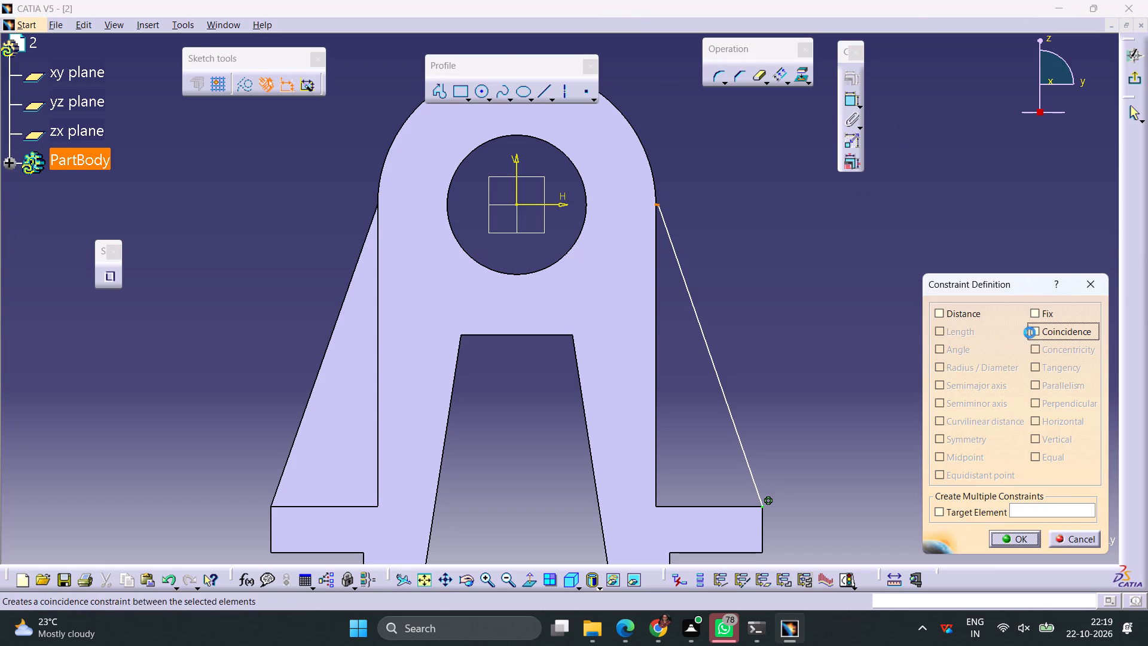
left_click(1015, 539)
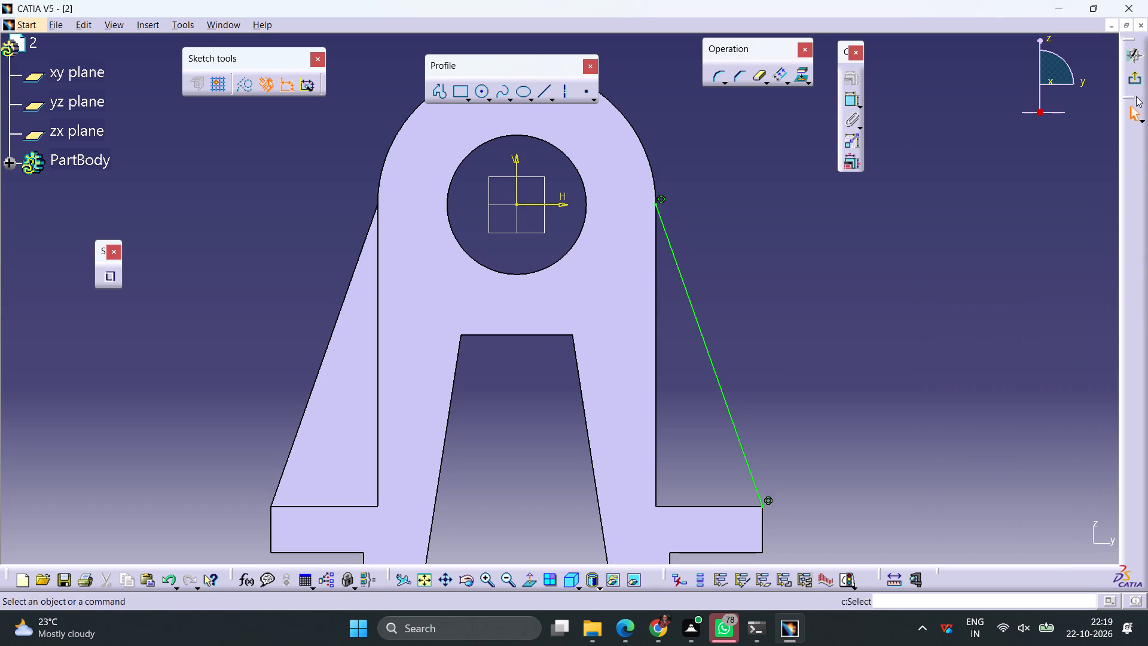
Exit the sketch and create a stiffener from the new sloping line with a thickness of 10 mm.
left_click(1129, 85)
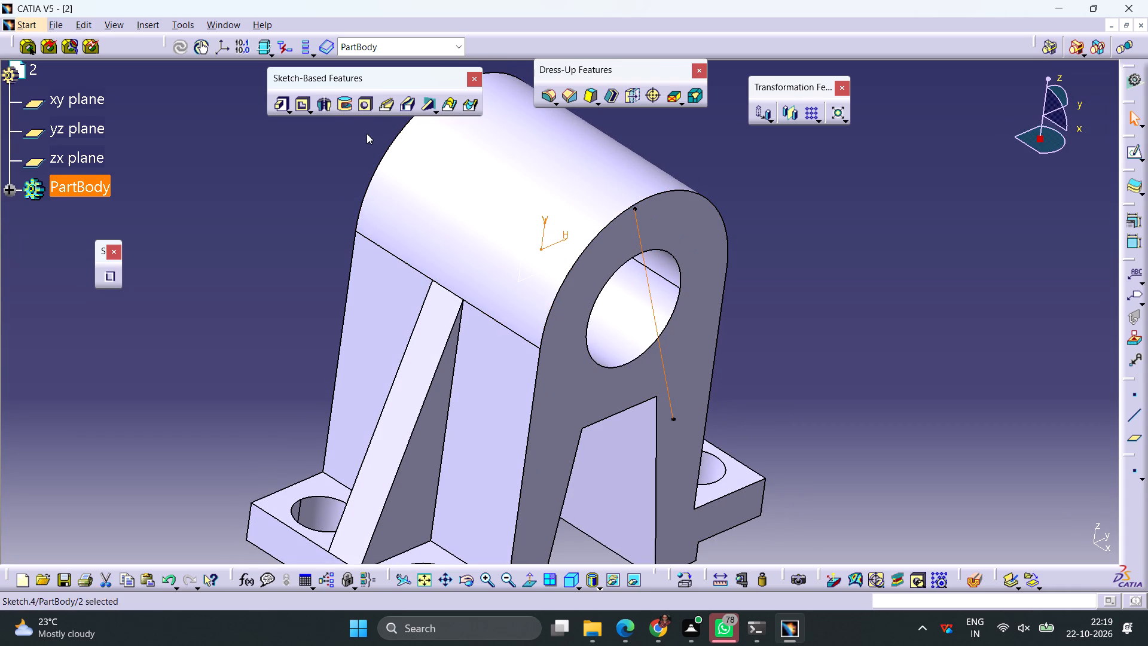
left_click(428, 106)
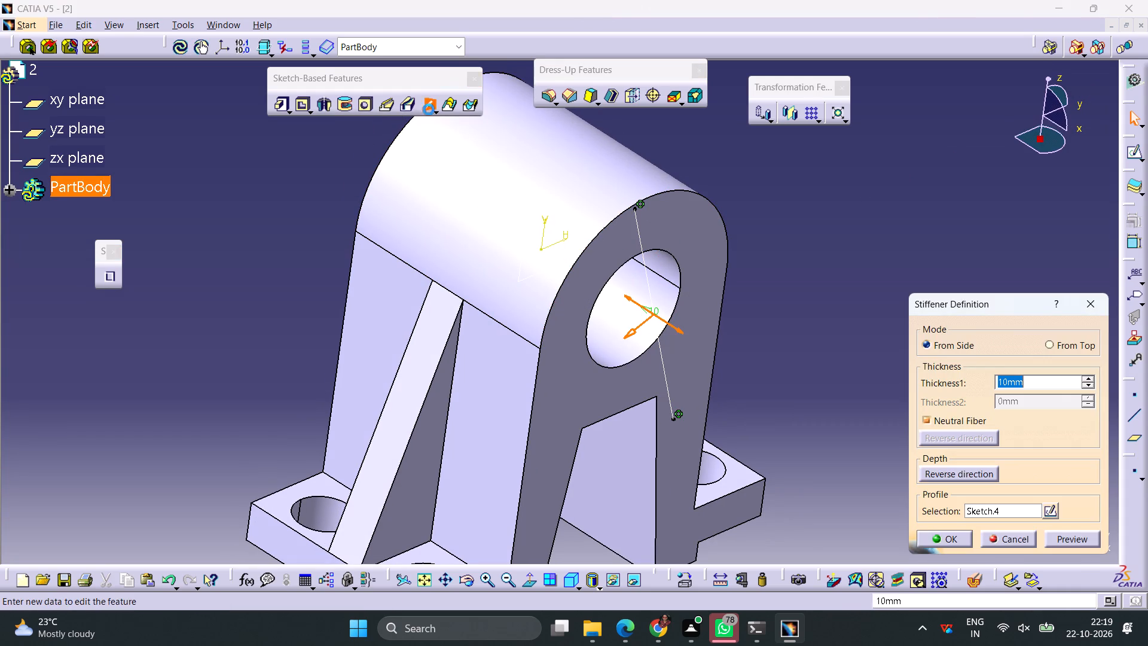
left_click(947, 543)
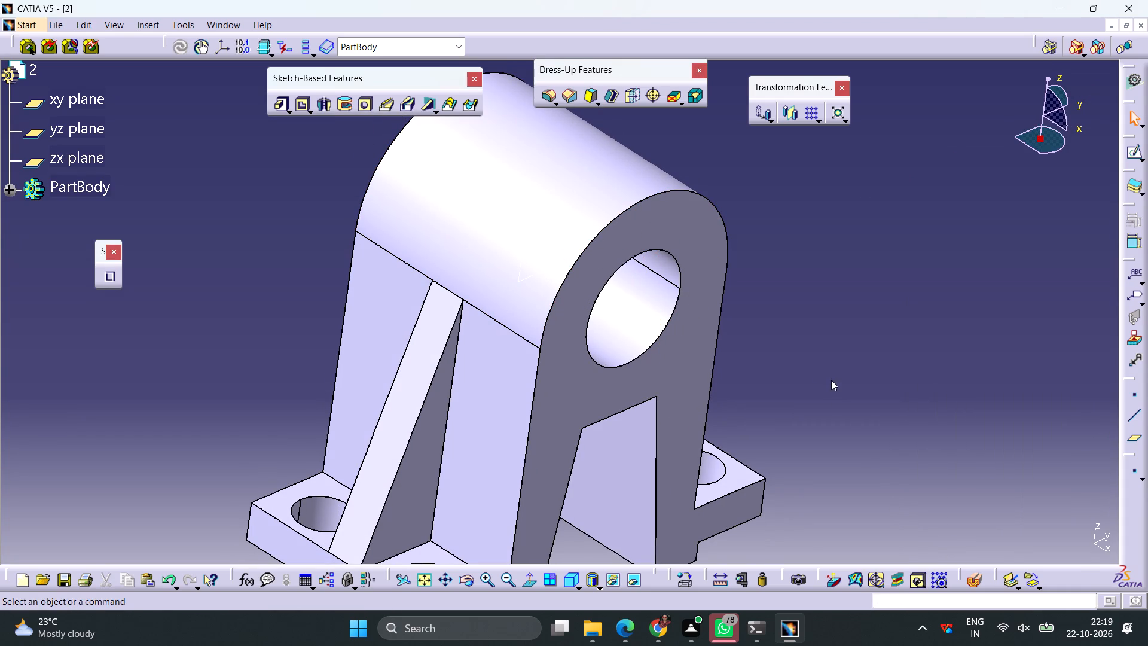
Start a sketch on the xy plane and draw a centred rectangle at the origin, about 29 by 11 mm.
middle_click_drag(831, 380, 583, 434)
right_click_drag(831, 380, 583, 434)
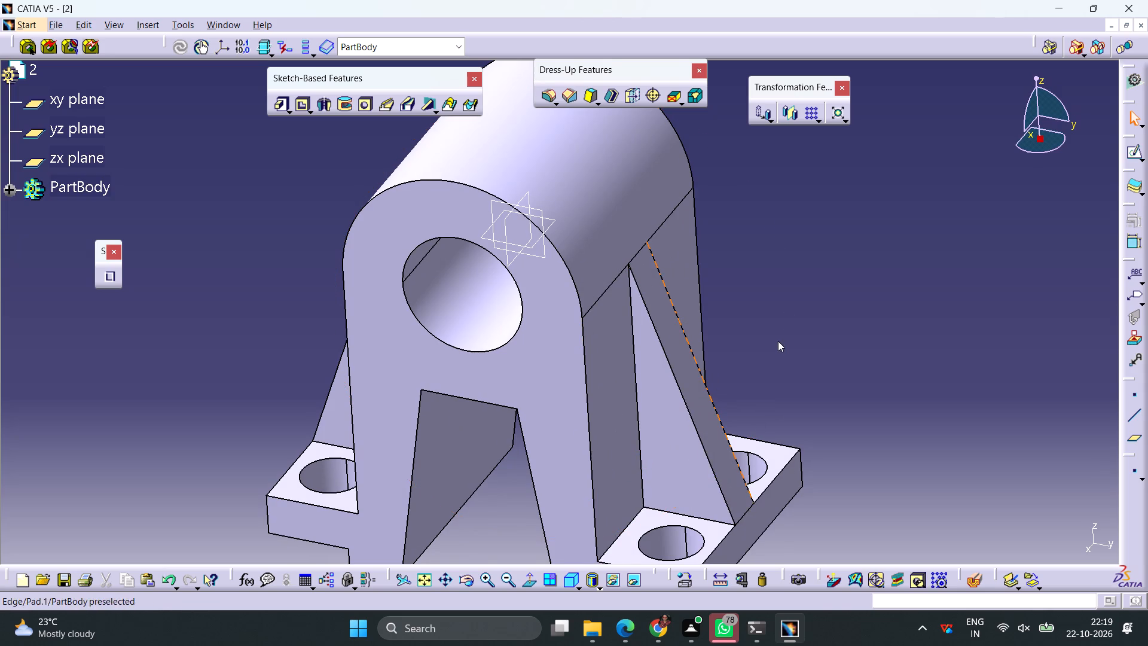
middle_click_drag(778, 339, 779, 374, "ctrl")
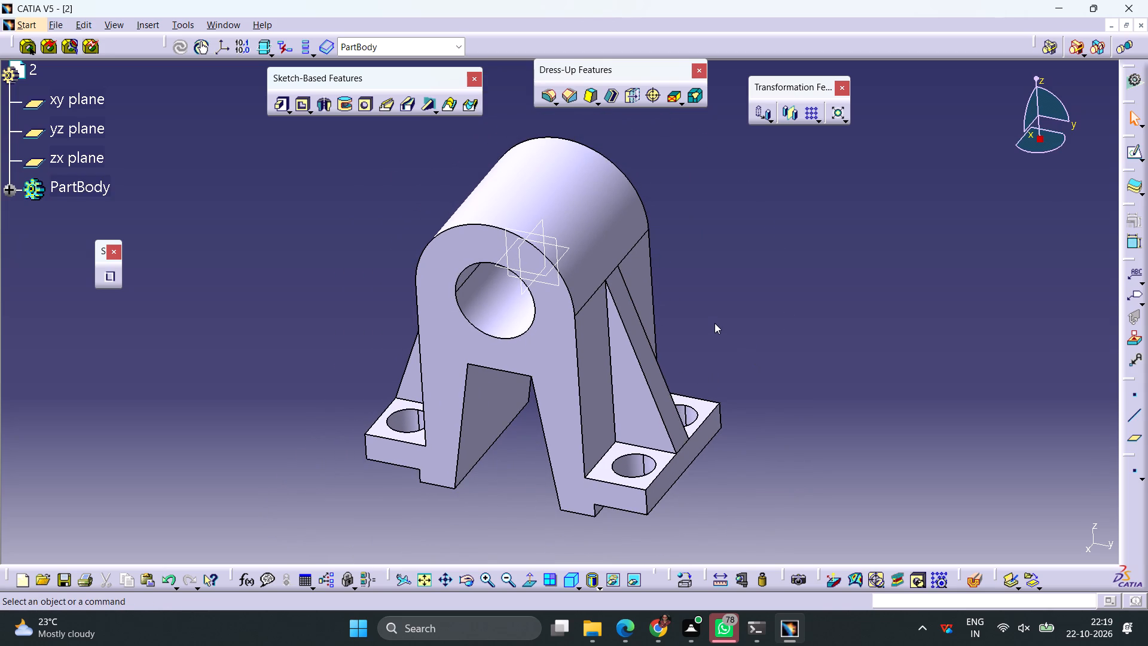
middle_click_drag(712, 284, 749, 196)
right_click_drag(712, 284, 749, 196)
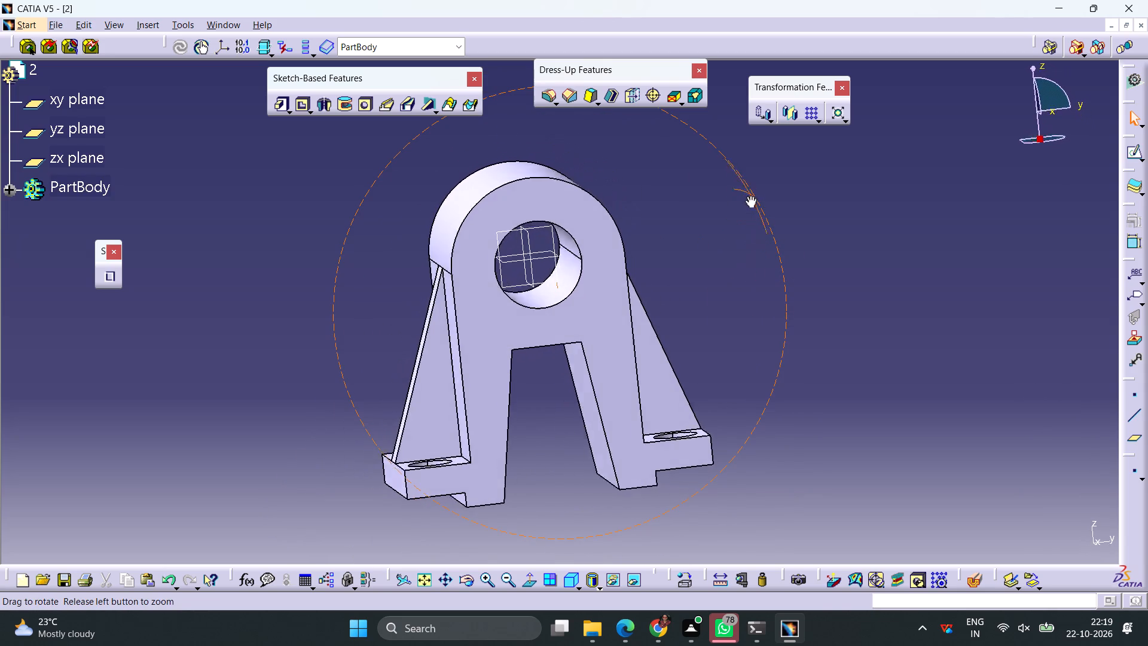
middle_click_drag(749, 196, 748, 210)
right_click_drag(749, 196, 748, 210)
left_click(545, 261)
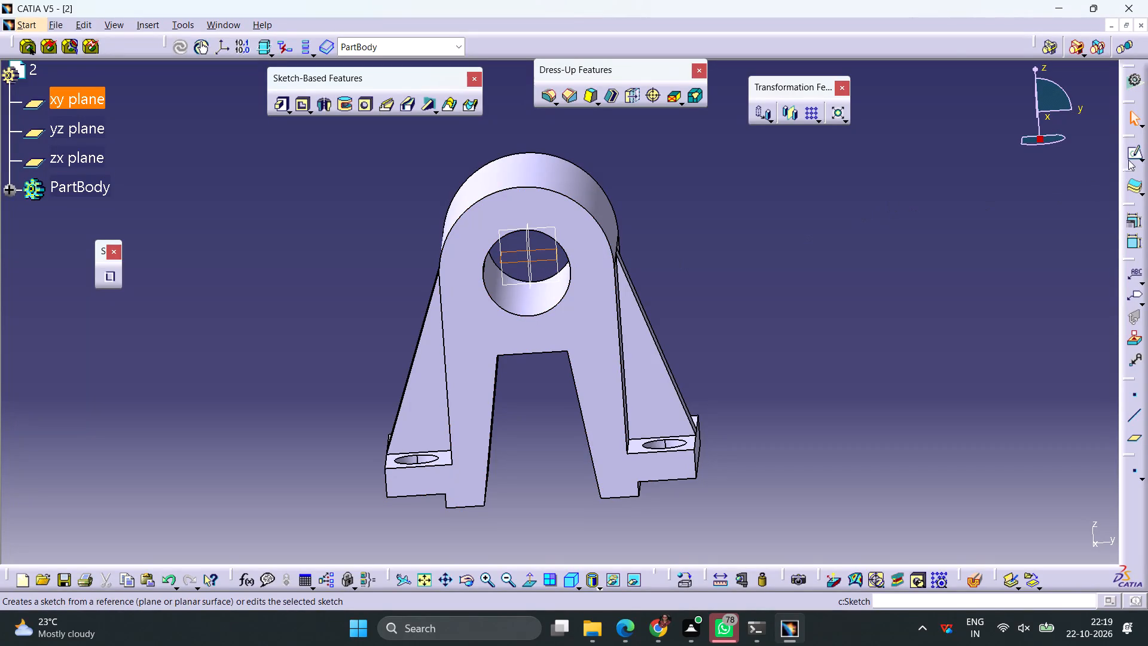
left_click(1135, 154)
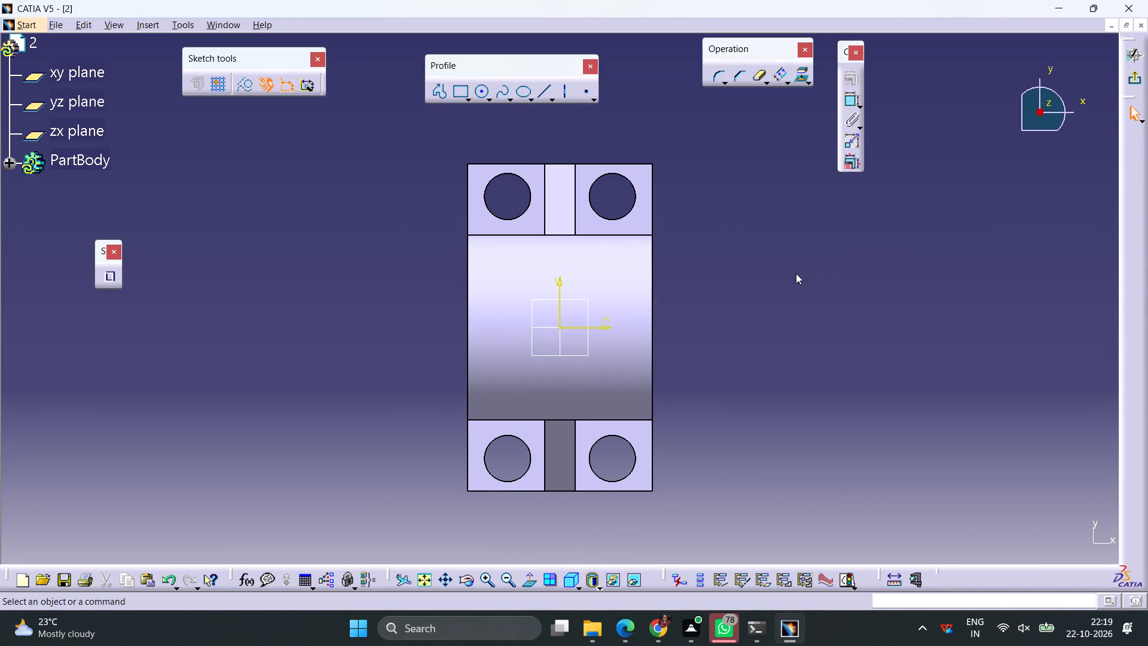
left_click(469, 96)
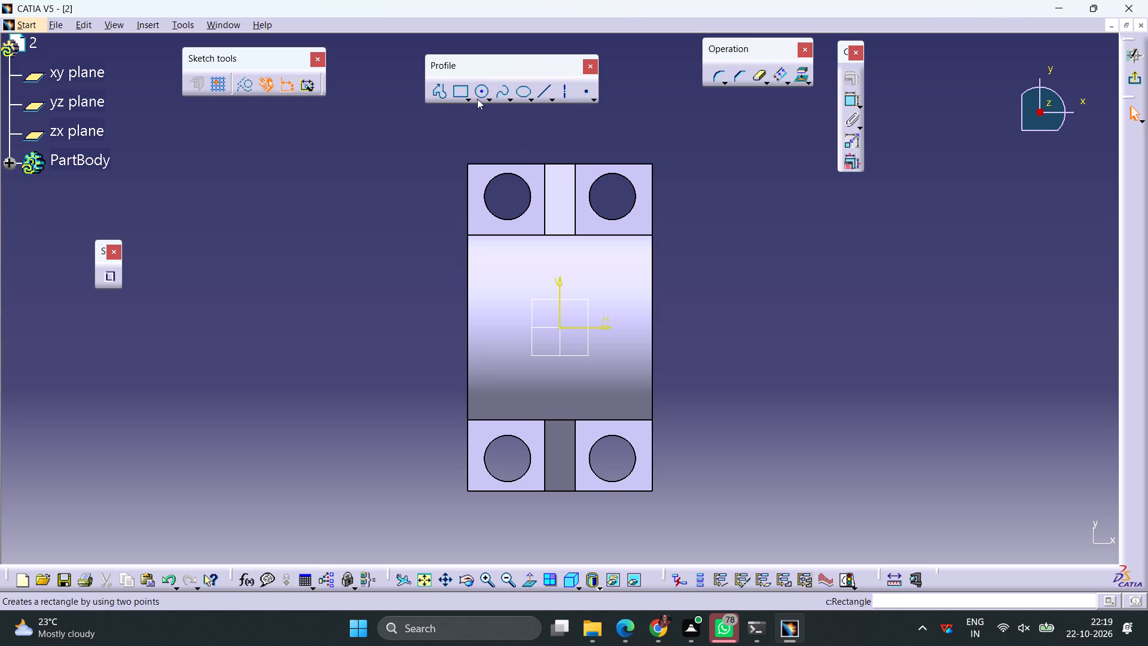
left_click(637, 112)
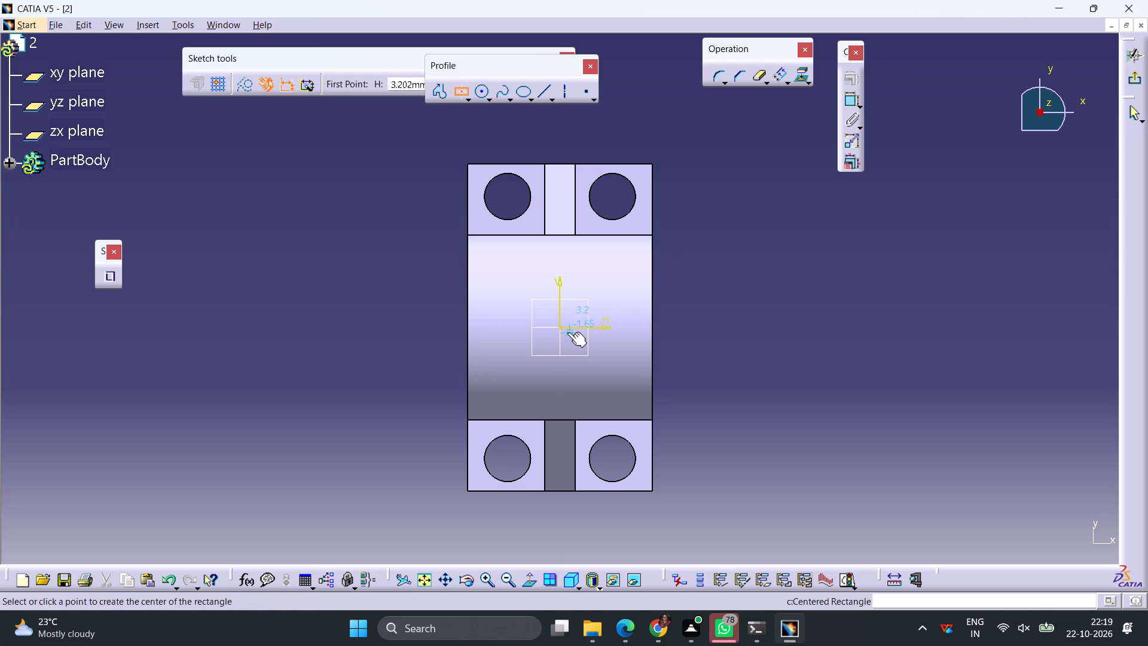
left_click(559, 328)
left_click(604, 308)
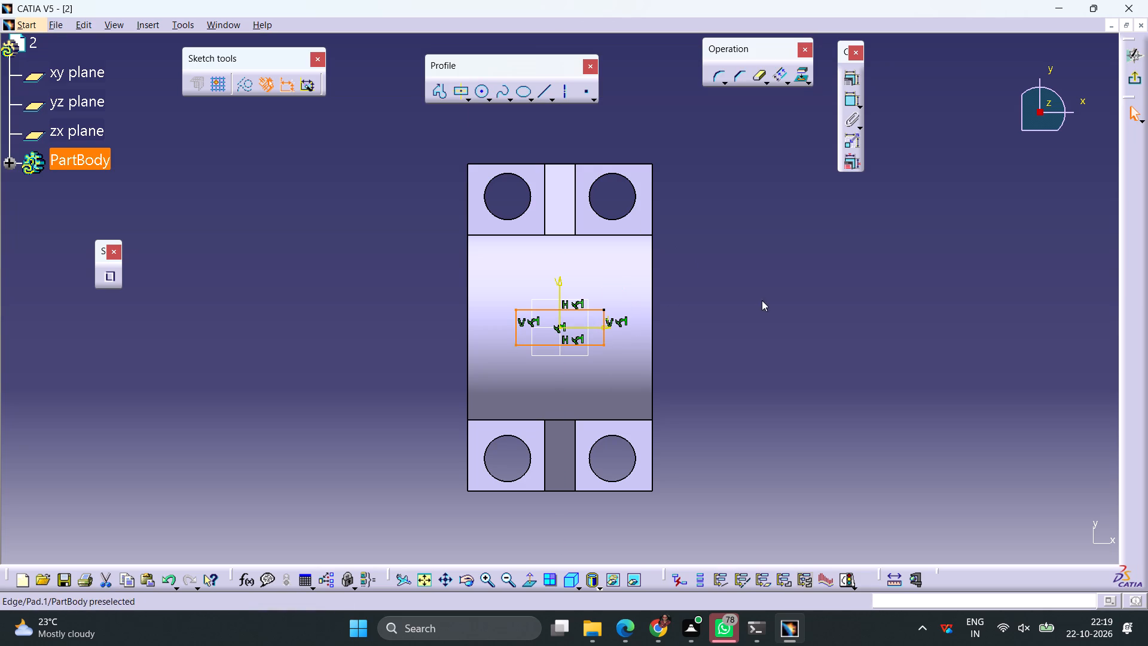
left_click(762, 300)
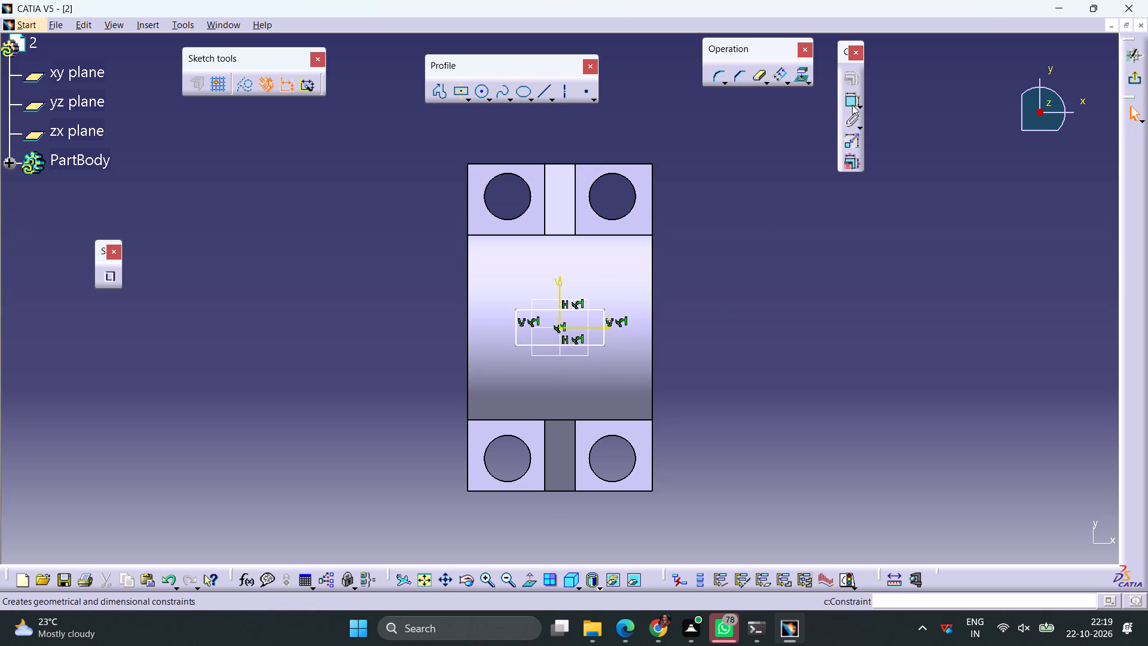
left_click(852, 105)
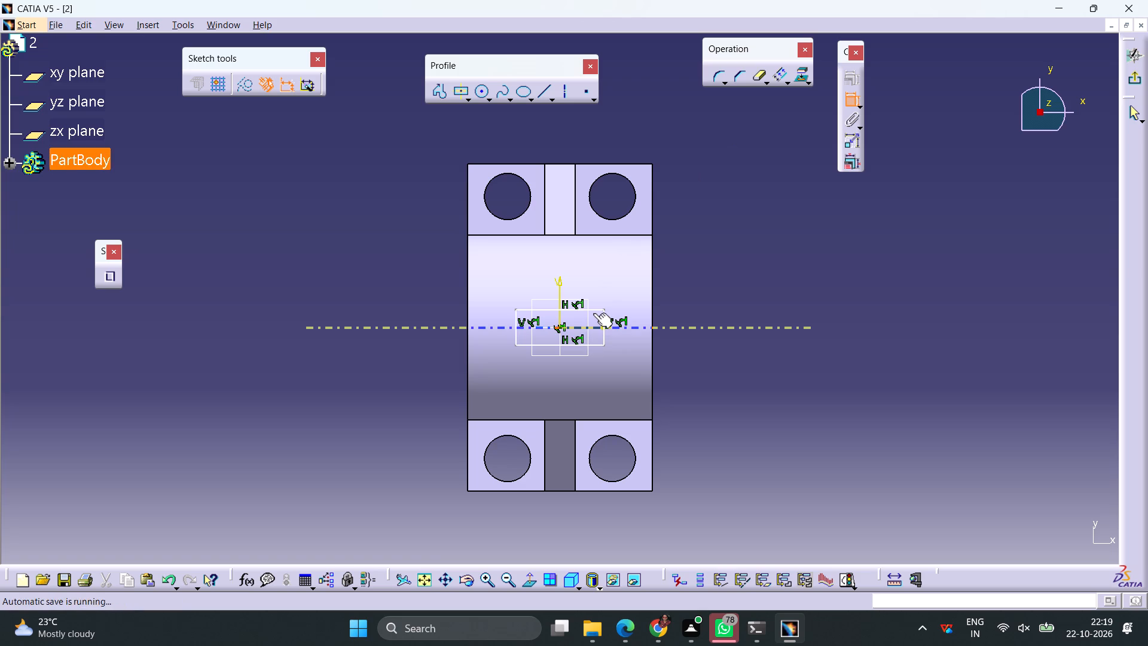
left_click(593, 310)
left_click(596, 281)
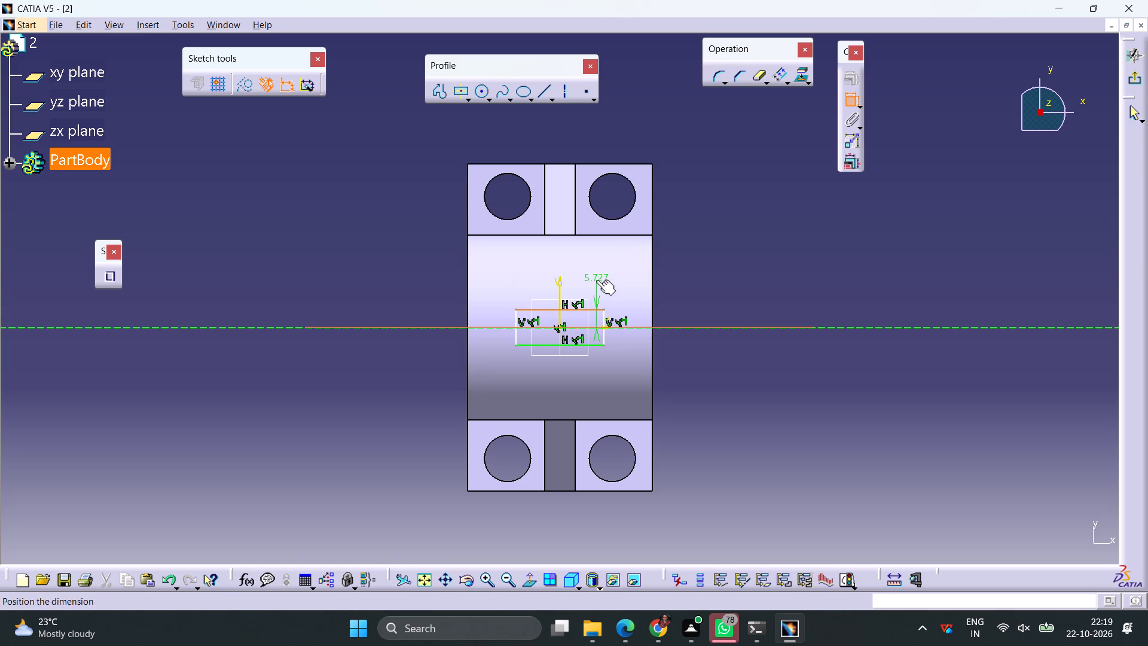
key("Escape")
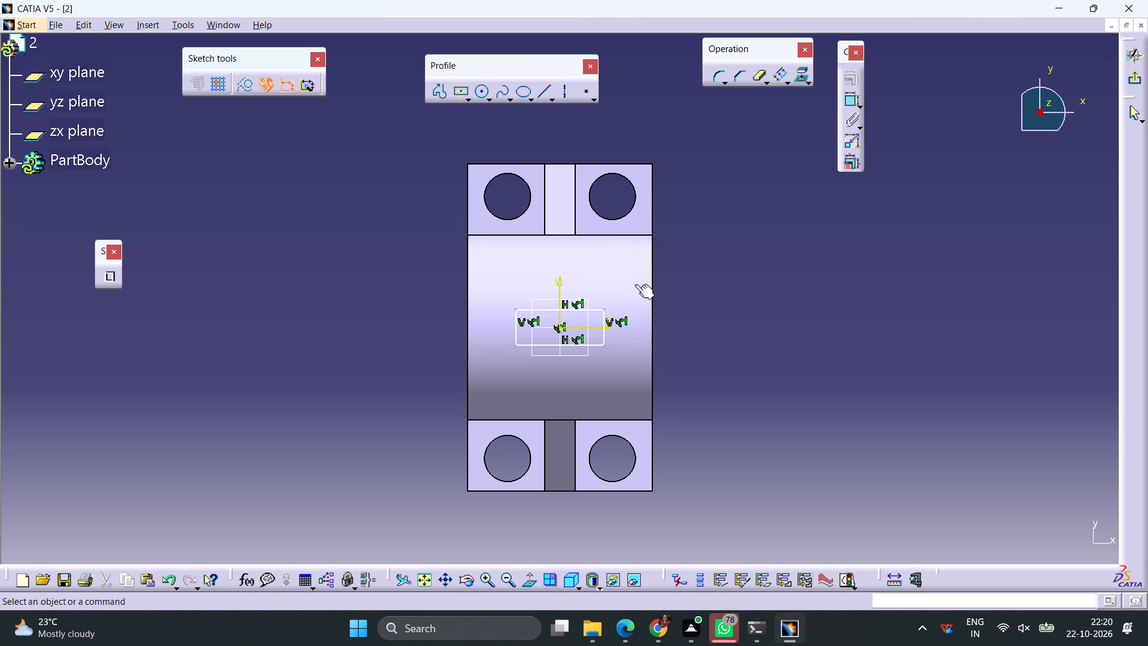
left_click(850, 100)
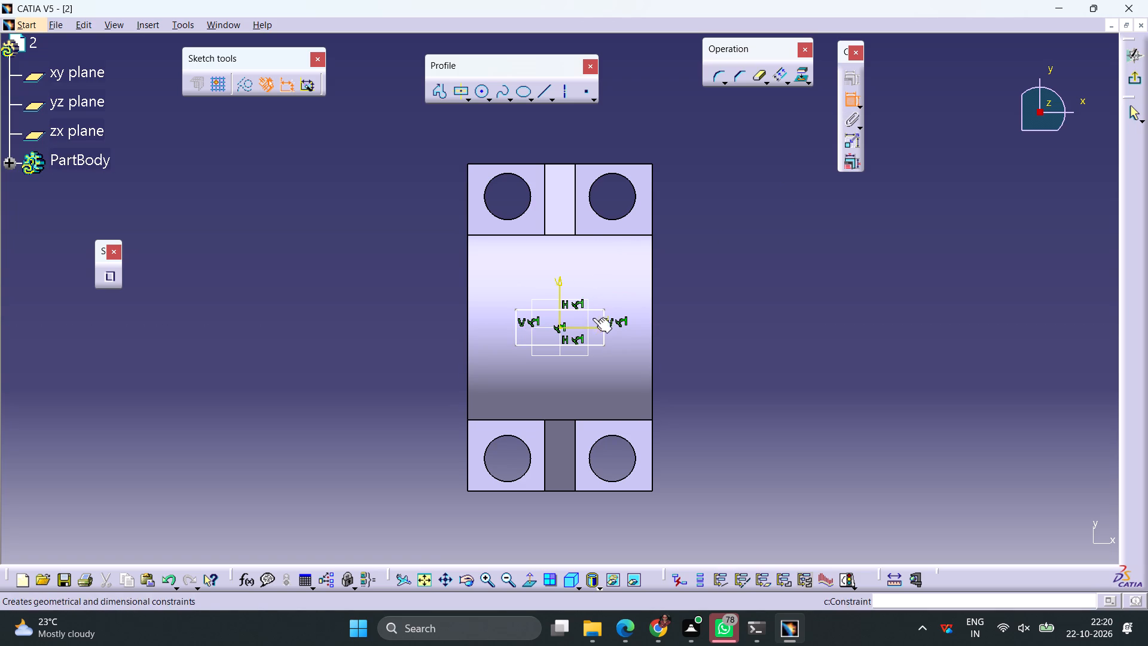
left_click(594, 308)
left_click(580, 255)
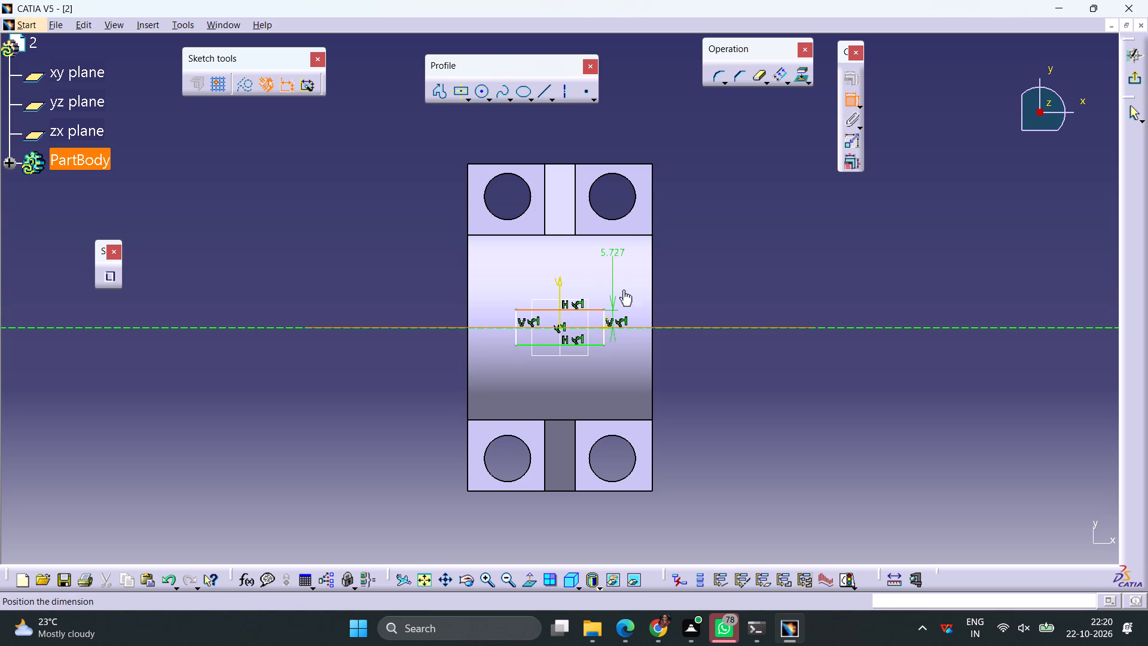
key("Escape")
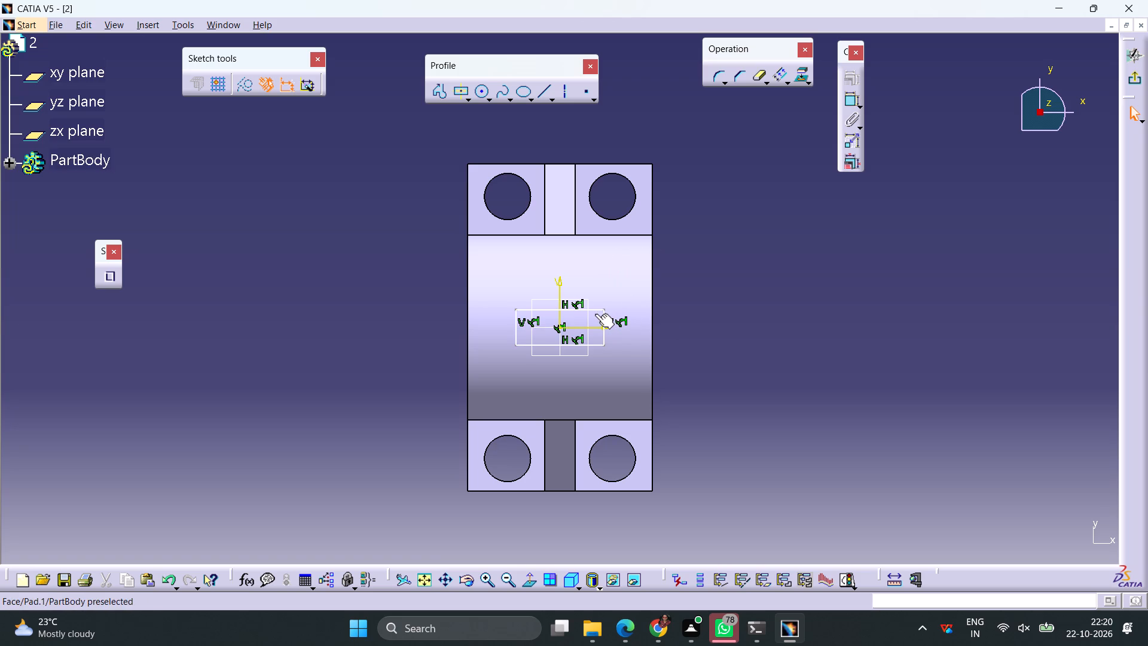
Dimension the rectangle's long horizontal side and set its length to 32 mm.
left_click(593, 310)
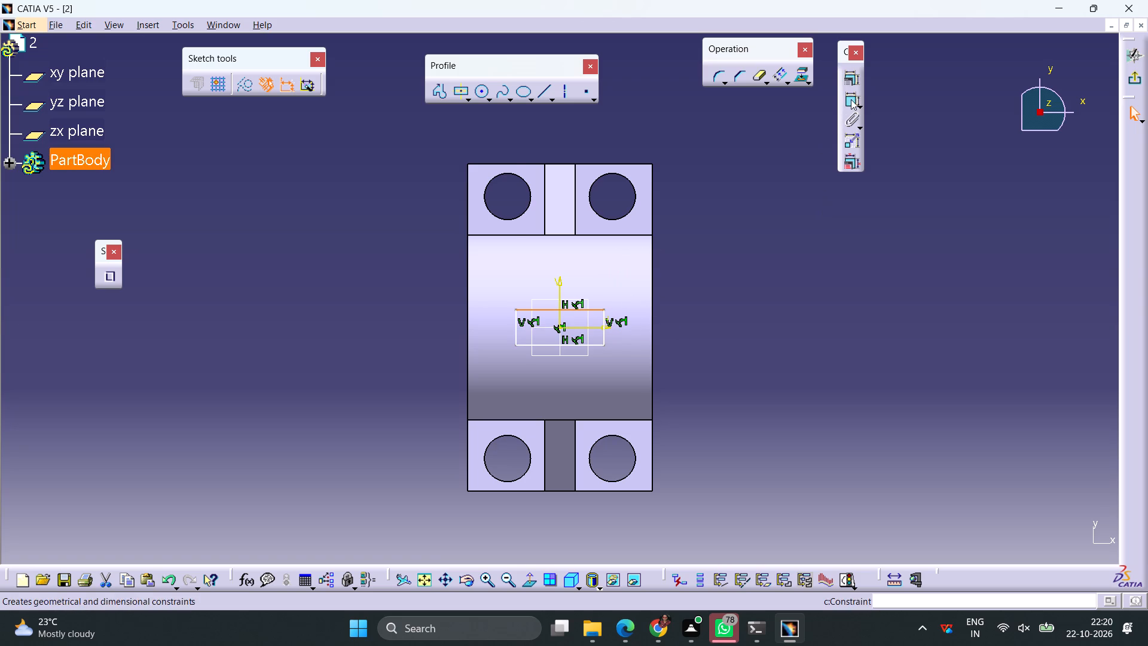
left_click(851, 99)
left_click(781, 169)
double_click(780, 161)
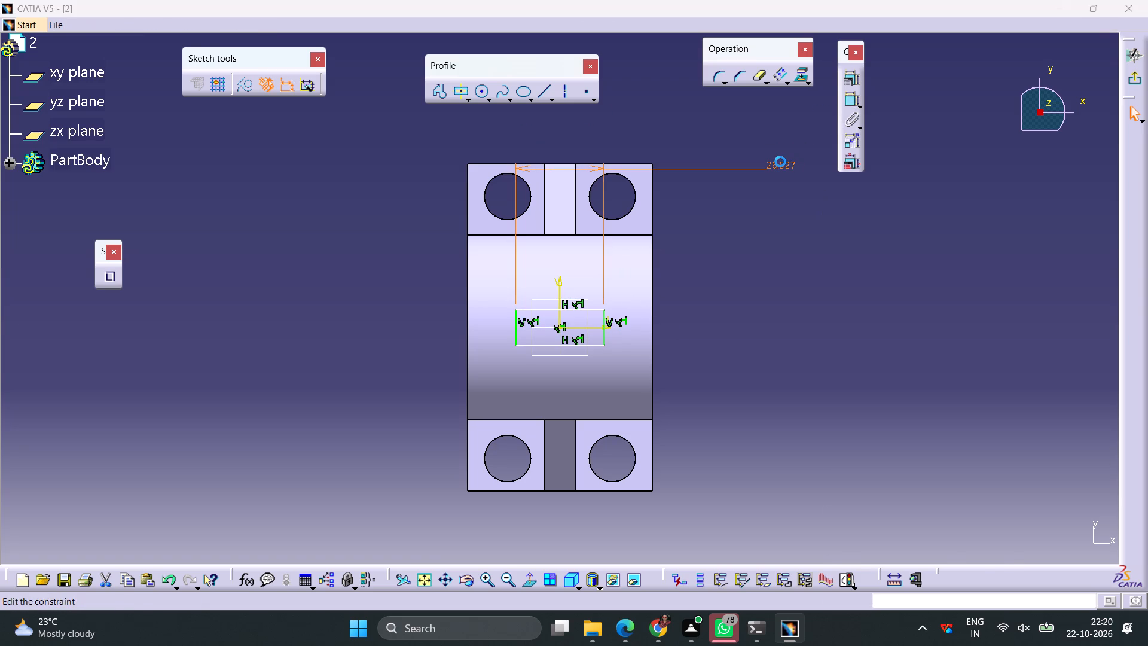
type("32")
key("Return")
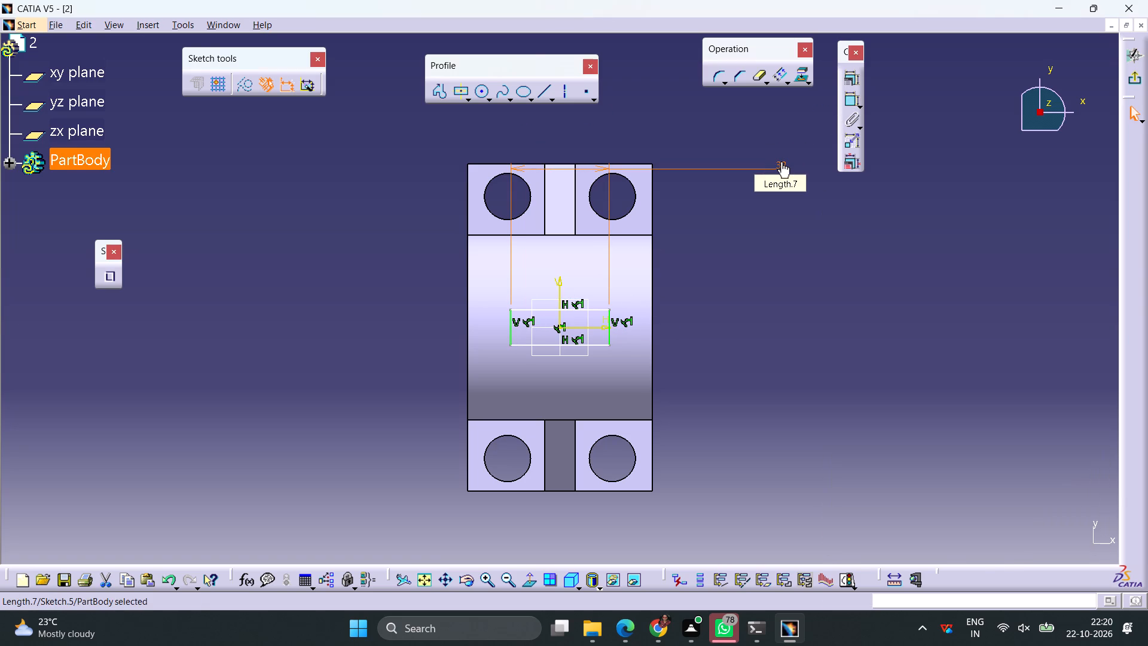
left_click(799, 349)
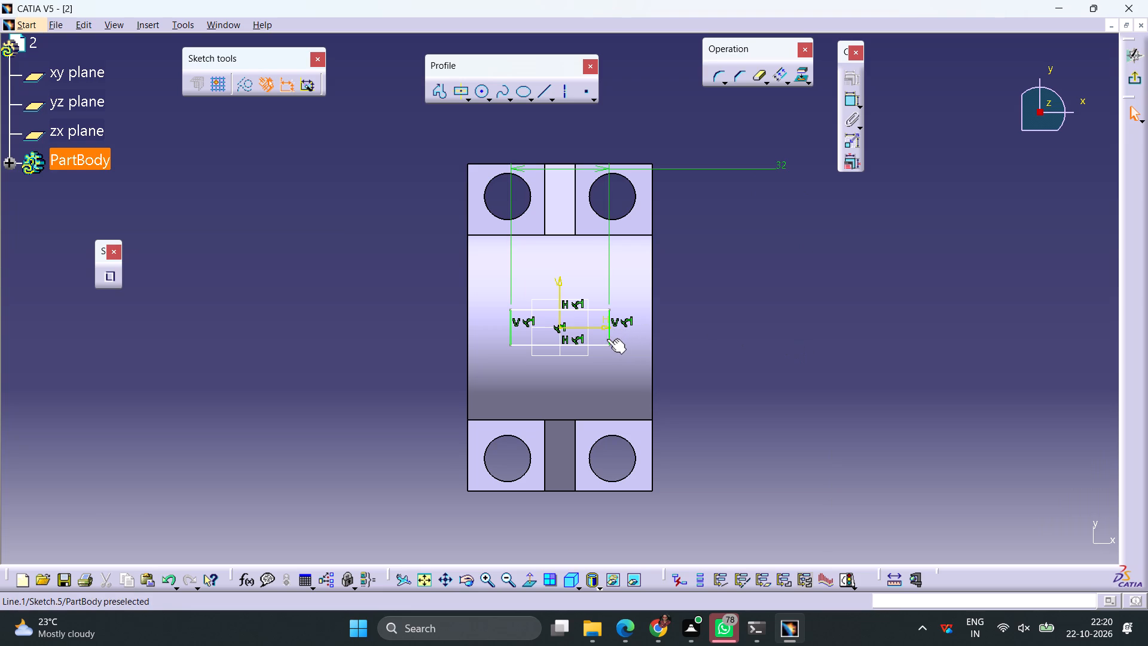
Dimension the rectangle's short vertical side and set its length to 14 mm.
left_click(607, 339)
left_click(849, 99)
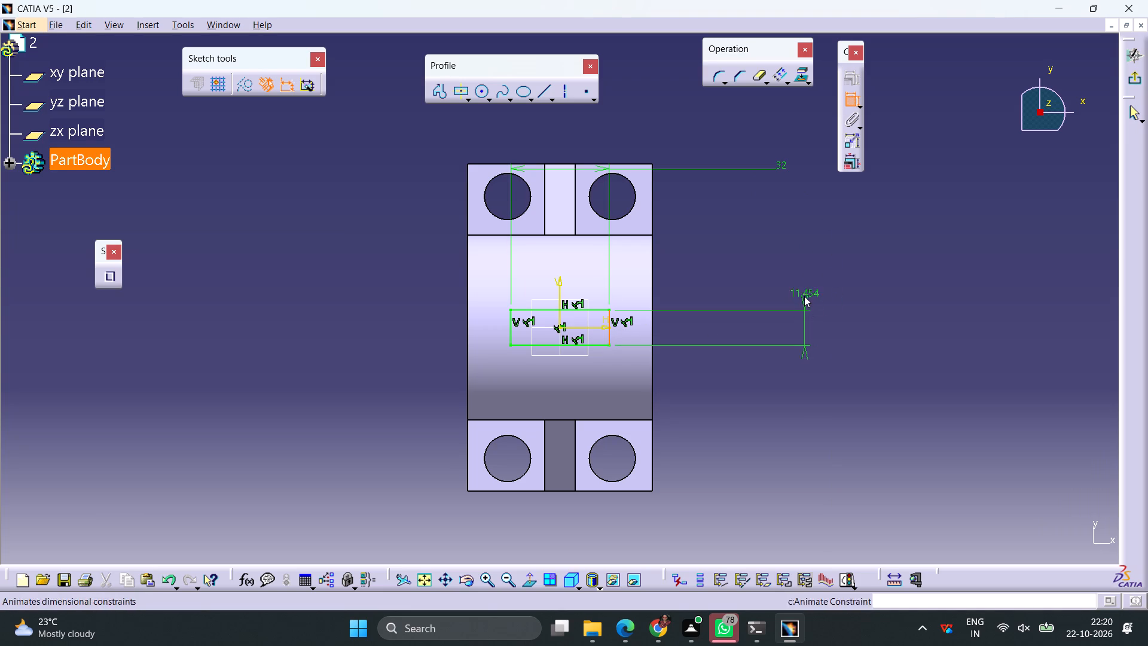
left_click(803, 285)
double_click(803, 283)
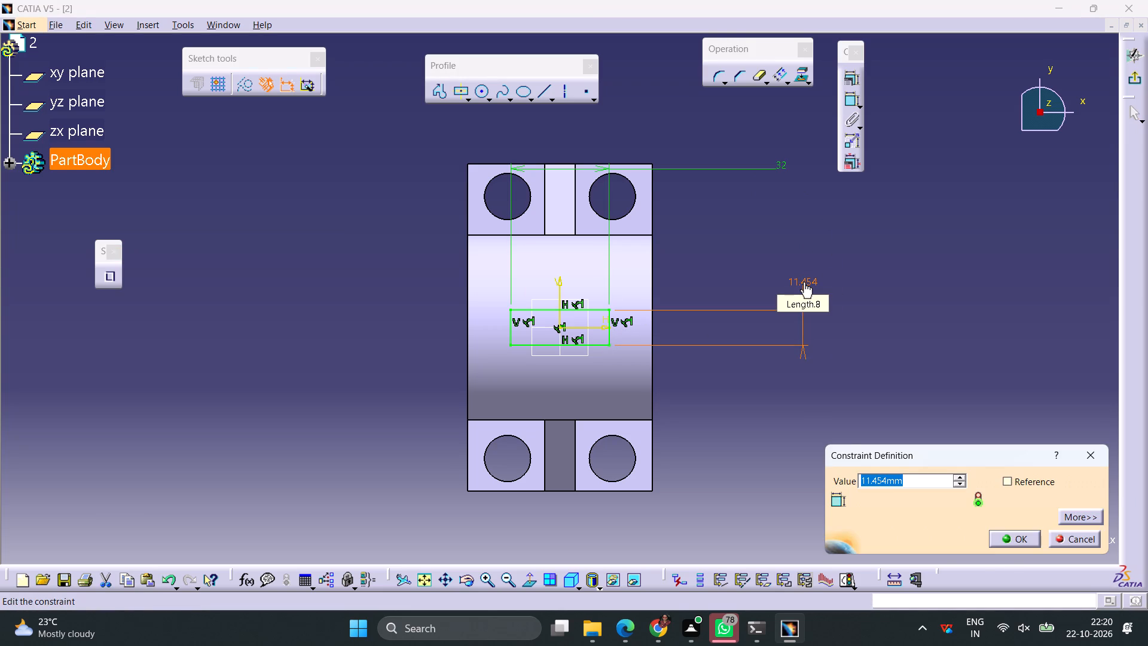
type("14")
key("Return")
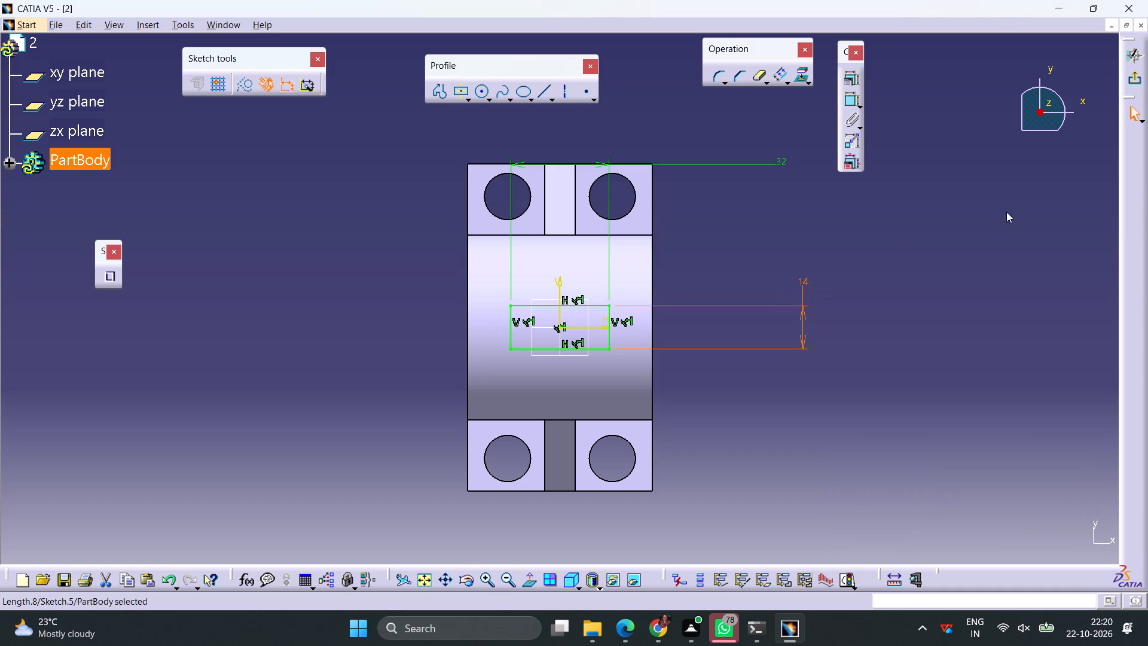
Exit the sketch and cut the rectangle as a pocket in the reversed, upward direction with a depth of 32 mm.
left_click(1134, 73)
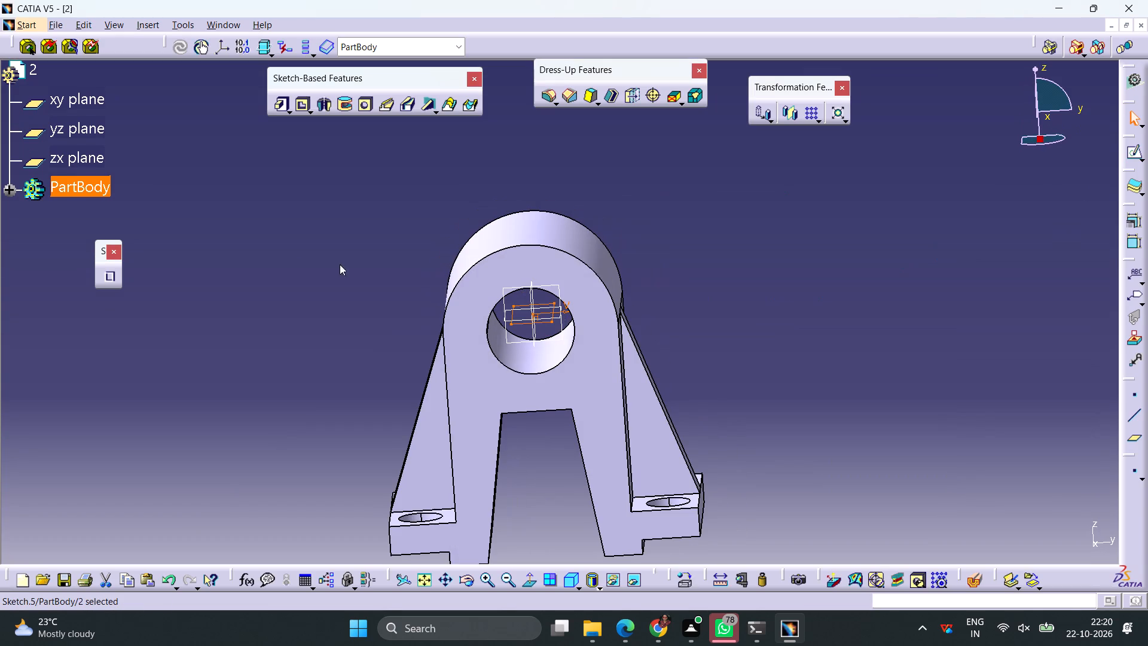
left_click(301, 102)
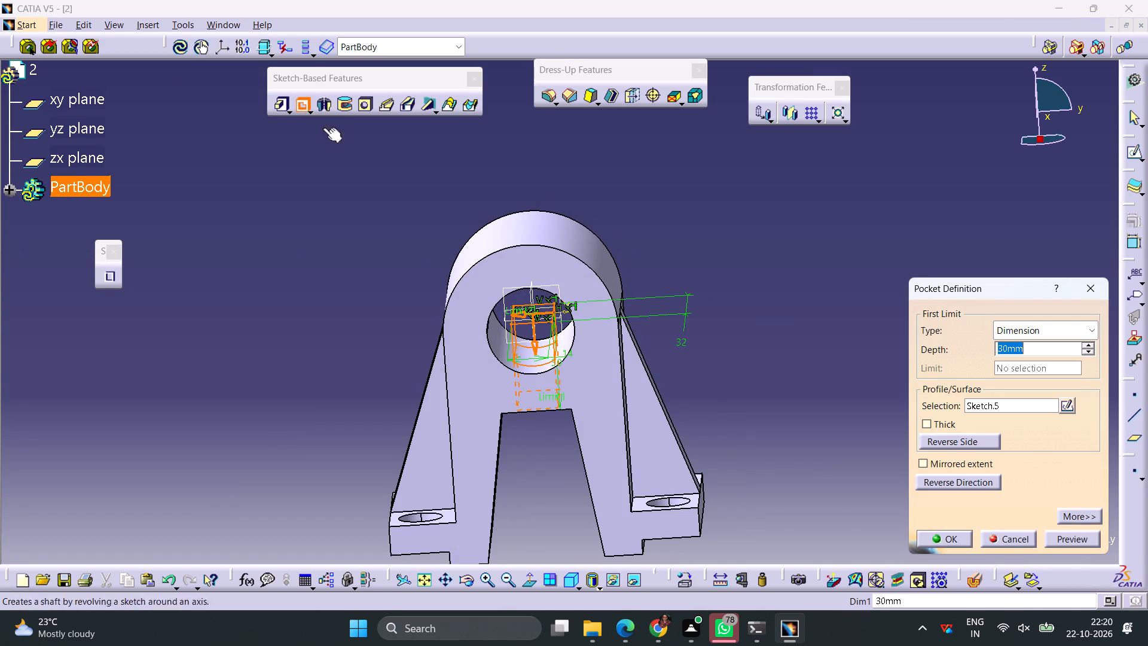
left_click(956, 486)
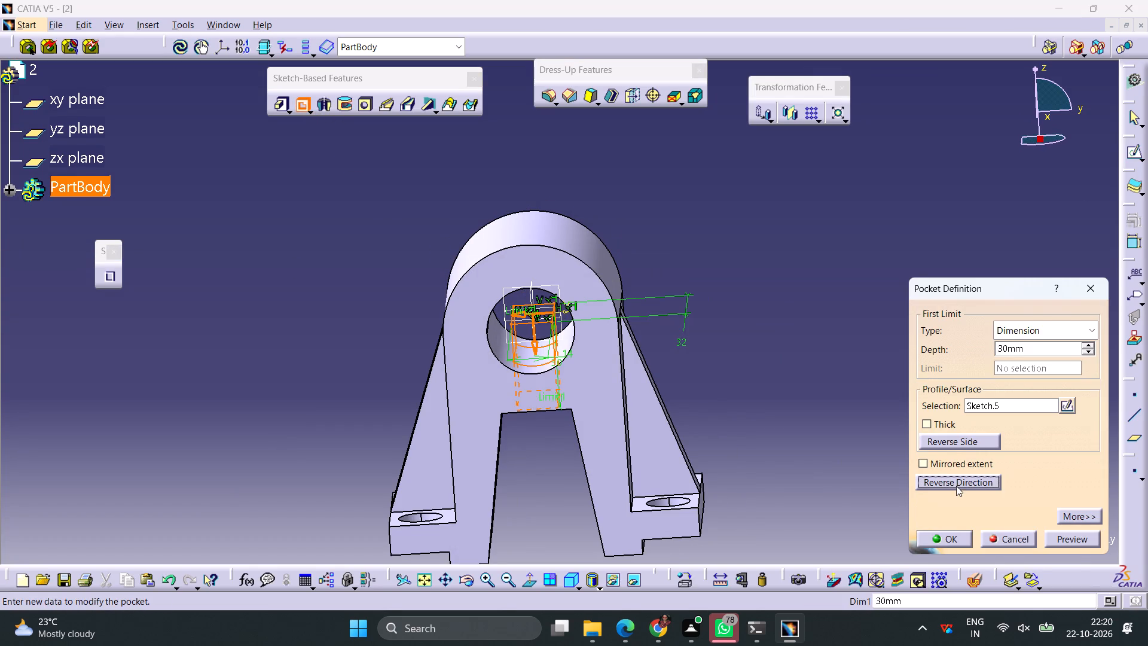
left_click(1073, 540)
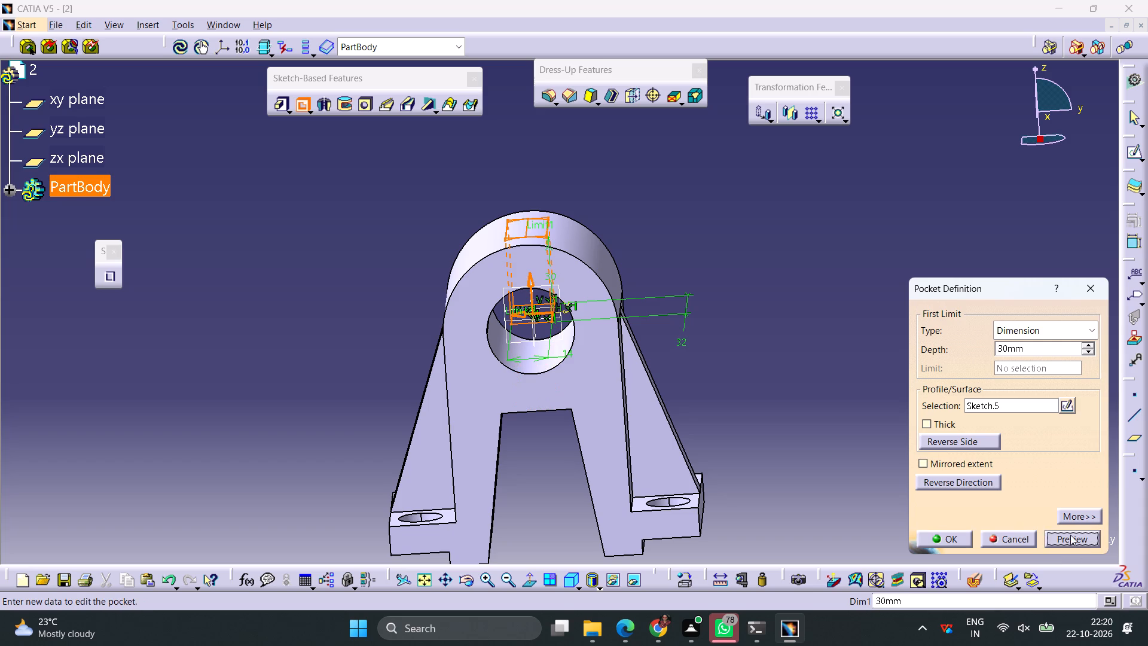
middle_click_drag(607, 228, 712, 291)
right_click_drag(607, 228, 712, 291)
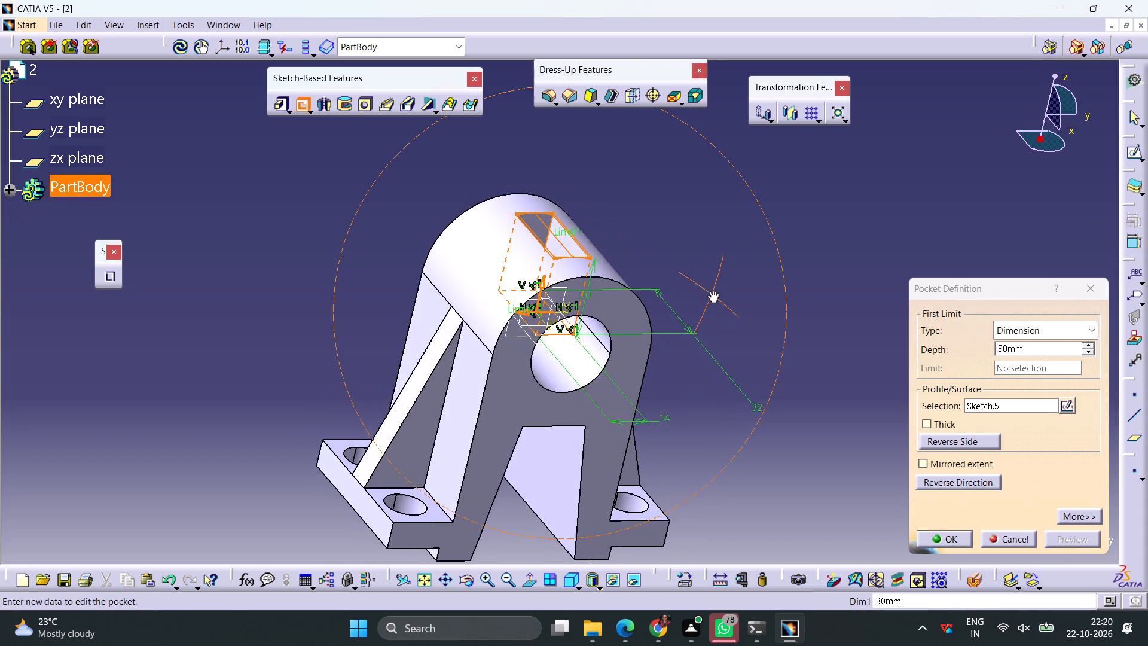
middle_click_drag(712, 291, 712, 282)
right_click_drag(712, 291, 712, 282)
left_click_drag(1043, 343, 921, 371)
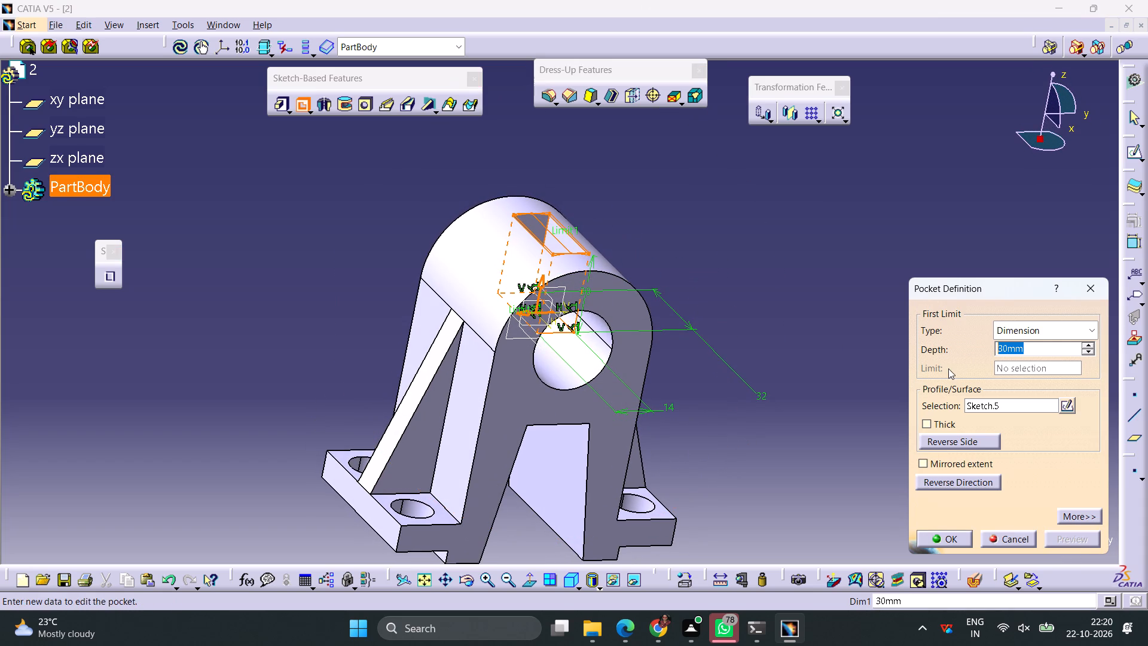
type("32")
key("Return")
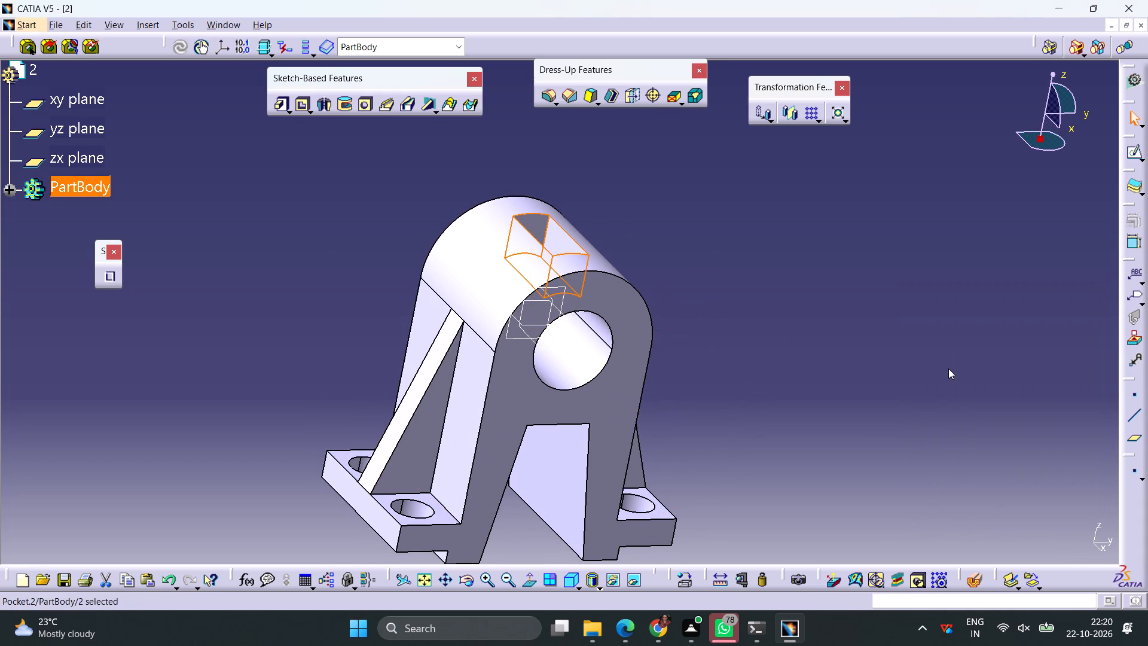
left_click(778, 306)
Save the finished bracket as a CATPart named 2 in the internship folder.
middle_click_drag(723, 257, 671, 331)
right_click_drag(723, 257, 671, 331)
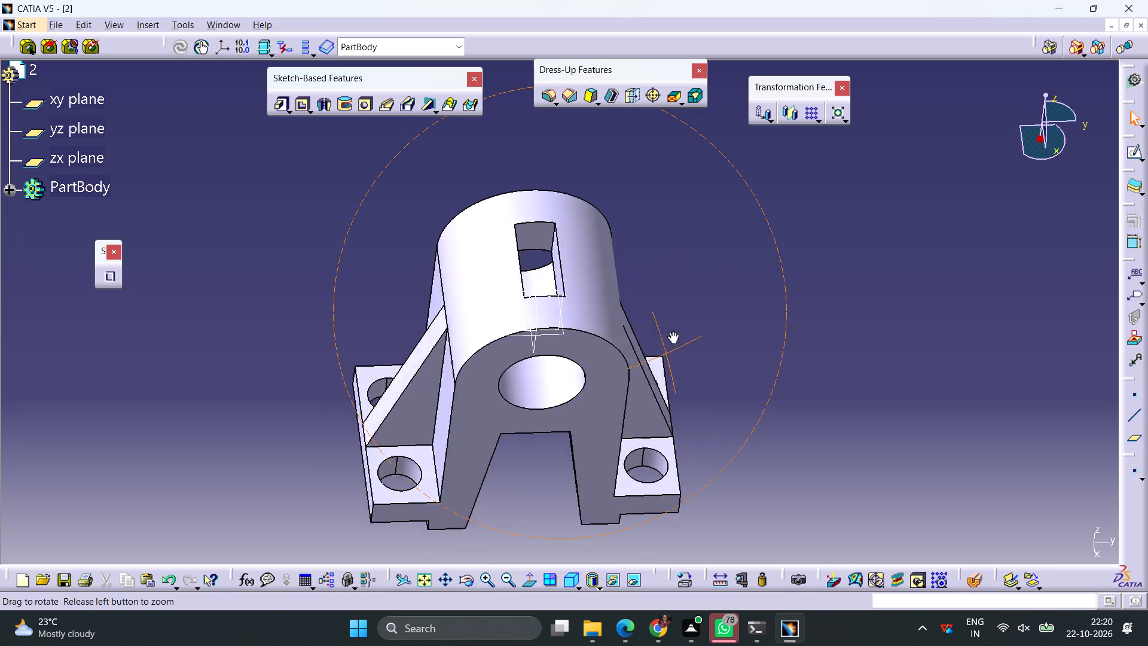
right_click_drag(671, 331, 678, 255)
middle_click_drag(671, 331, 678, 255)
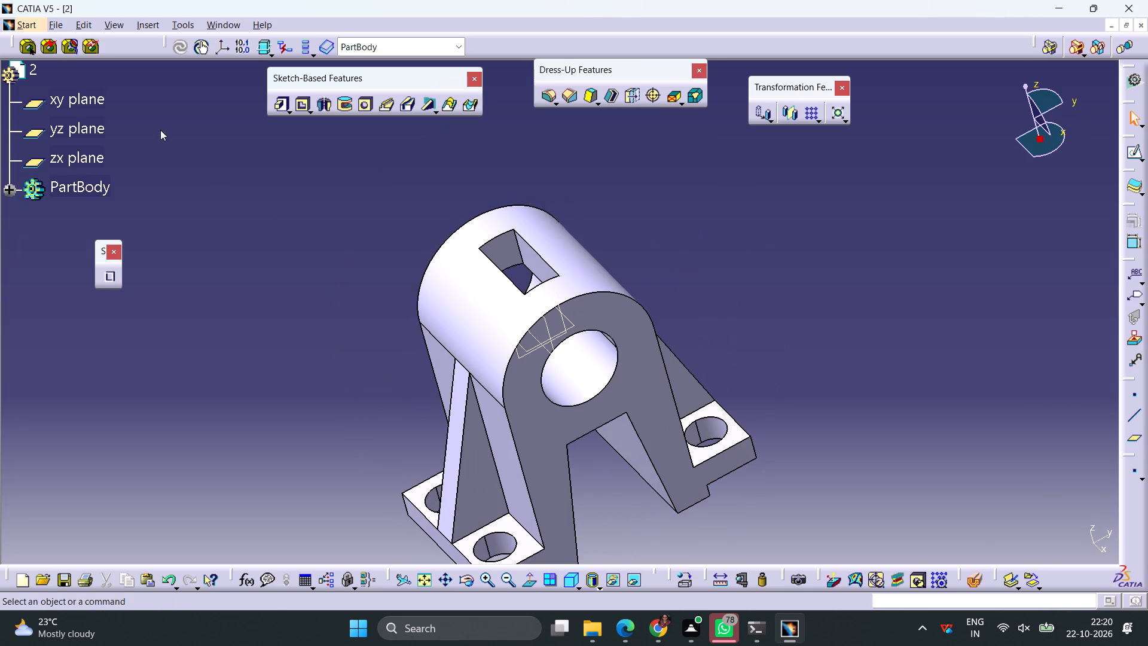
left_click(54, 22)
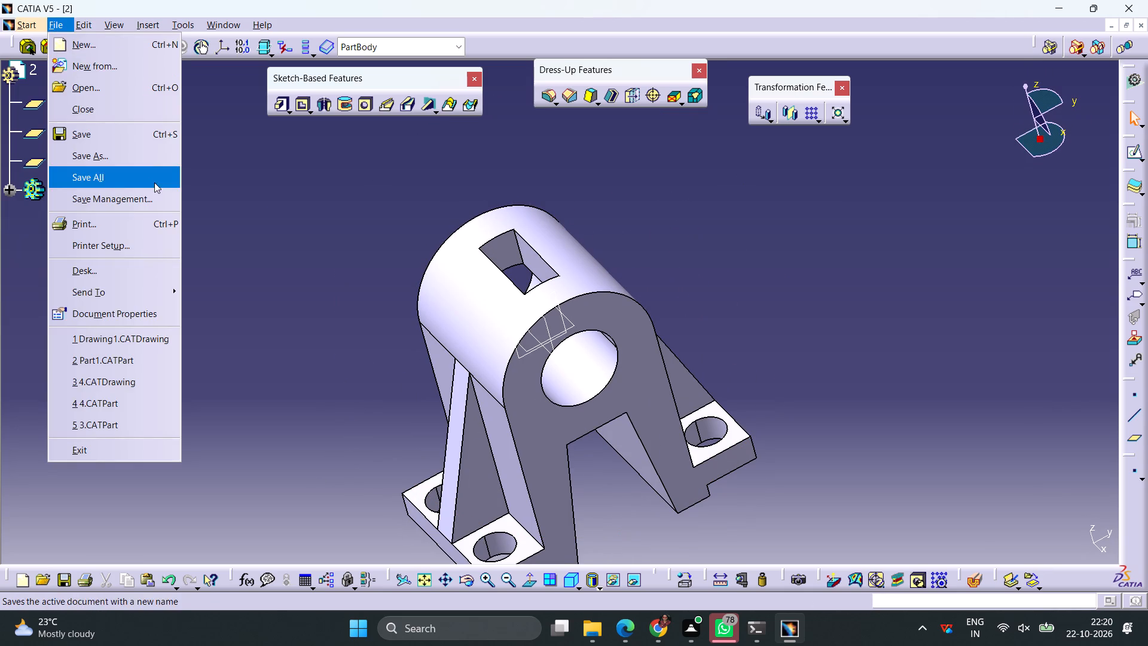
left_click(103, 157)
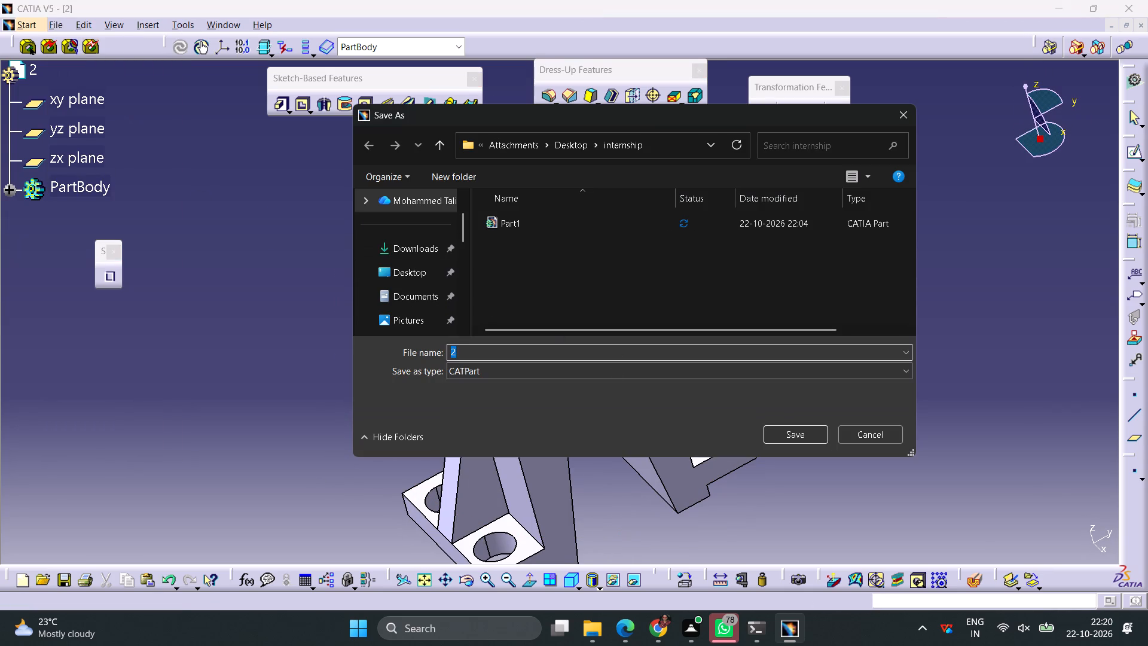
left_click(793, 438)
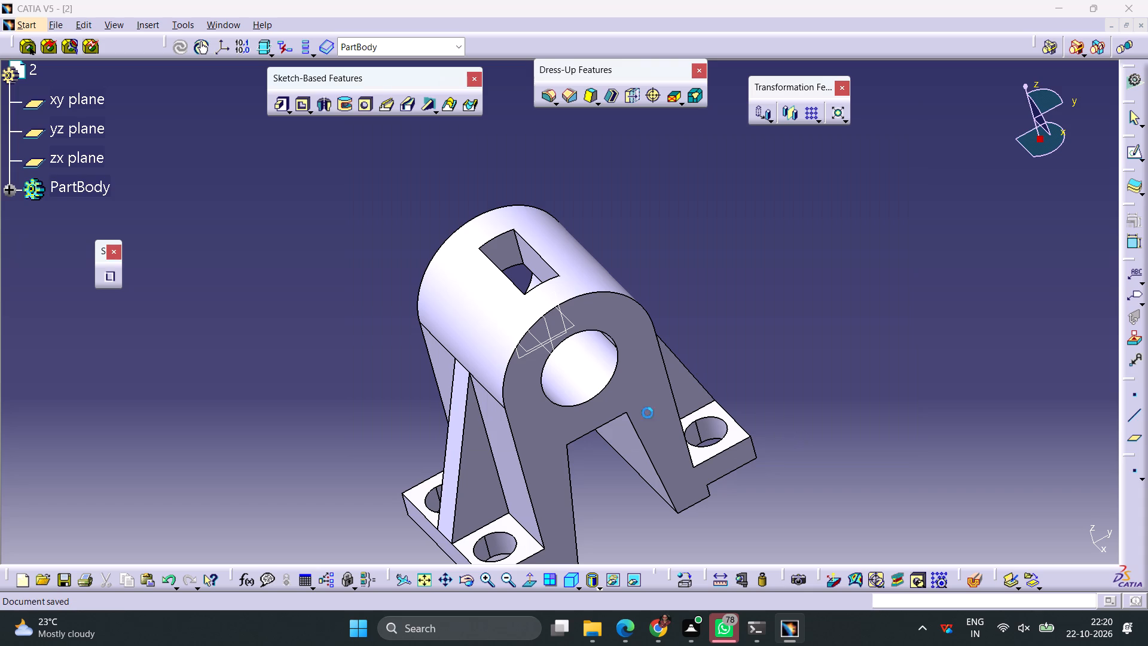
Save a copy of the part in igs format under the name 2.
left_click(57, 23)
left_click(82, 160)
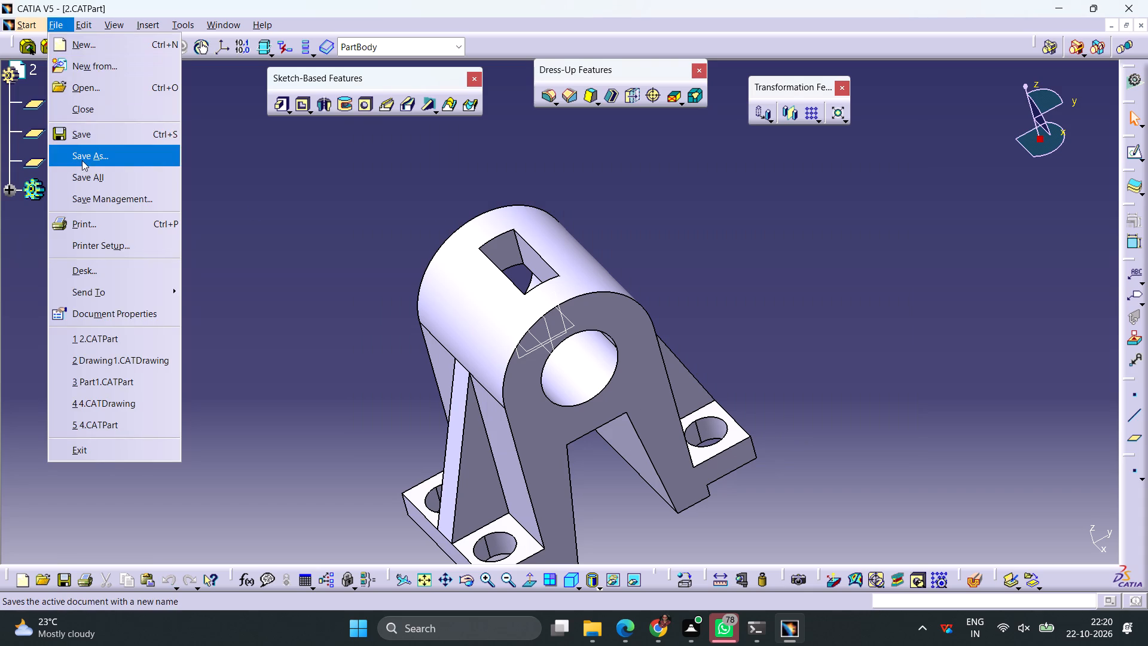
left_click(582, 373)
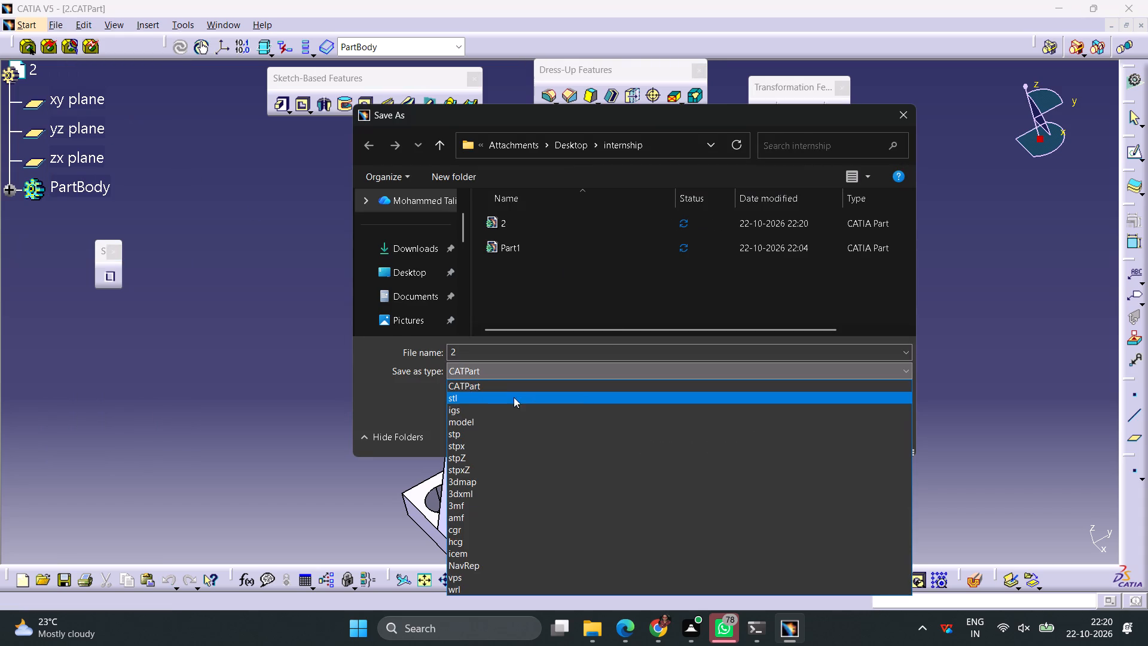
left_click(488, 407)
left_click(813, 435)
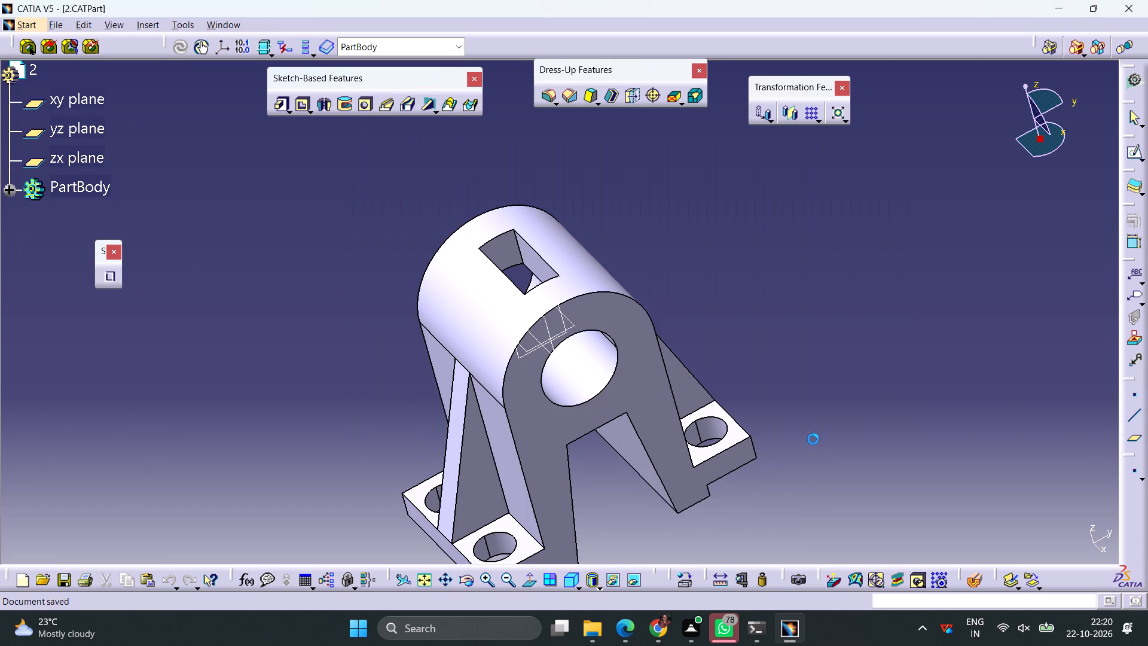
Create a new drawing with the ISO standard and an A0 ISO landscape sheet.
key("ctrl+n")
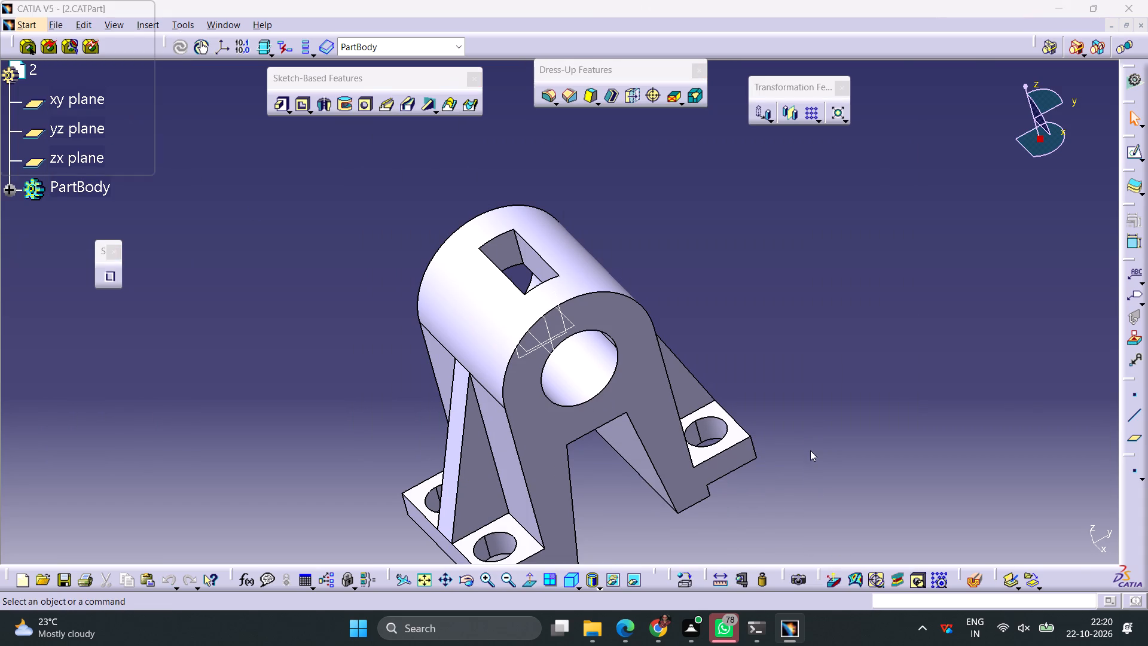
key("d")
key("Return")
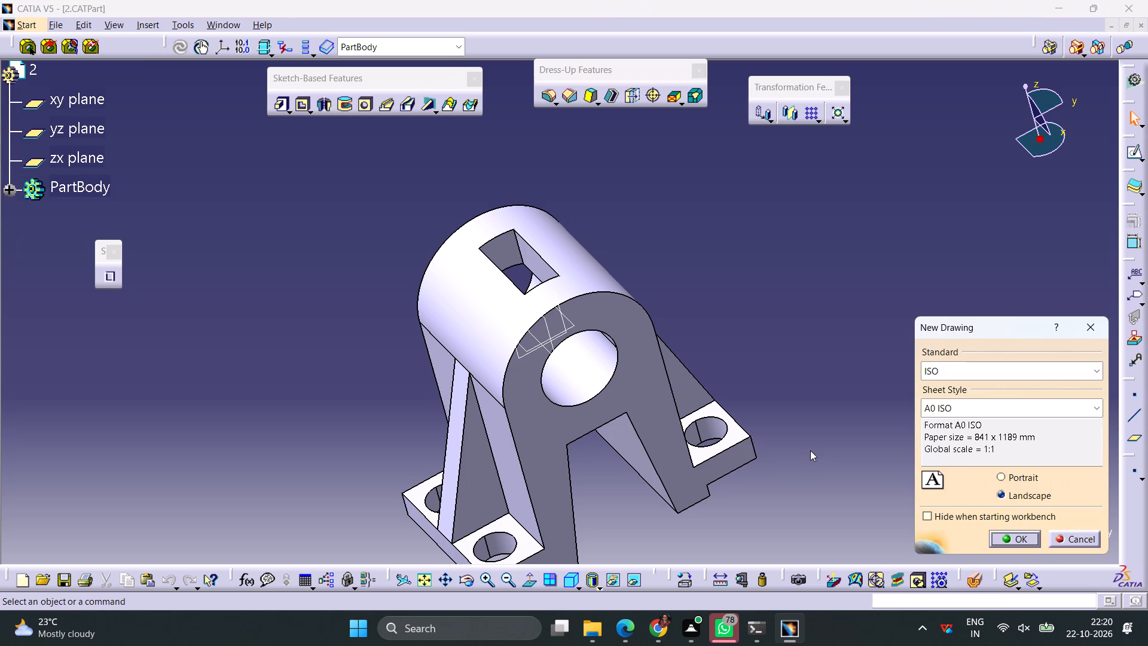
left_click(1022, 541)
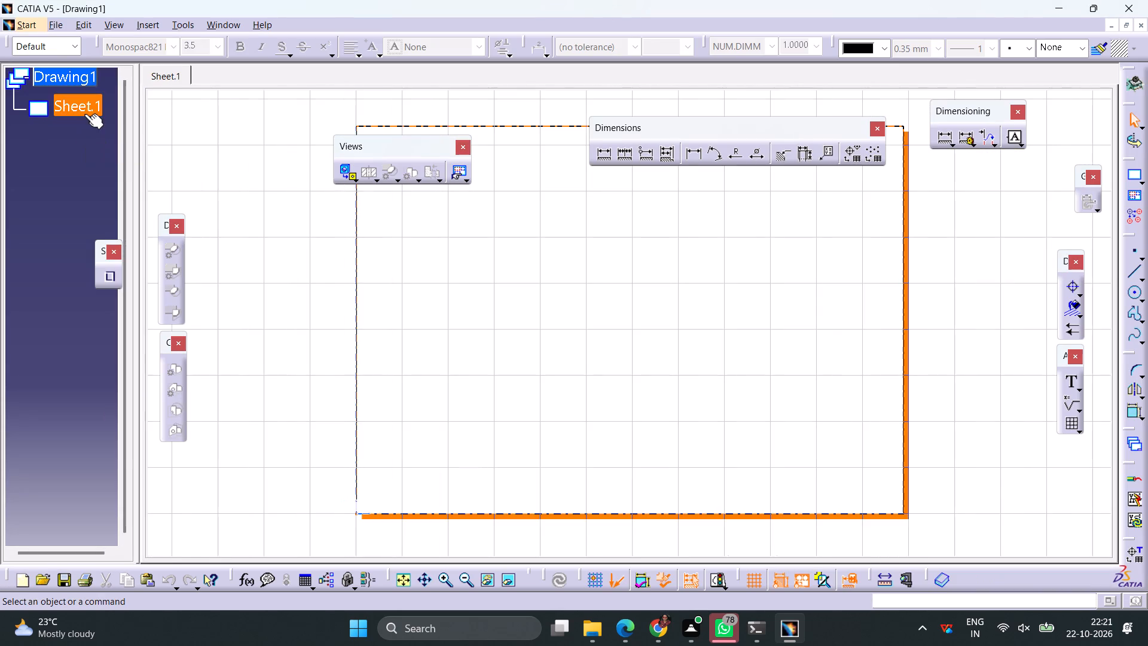
Set the projection method of Sheet.1 to third angle standard.
right_click(84, 114)
left_click(130, 254)
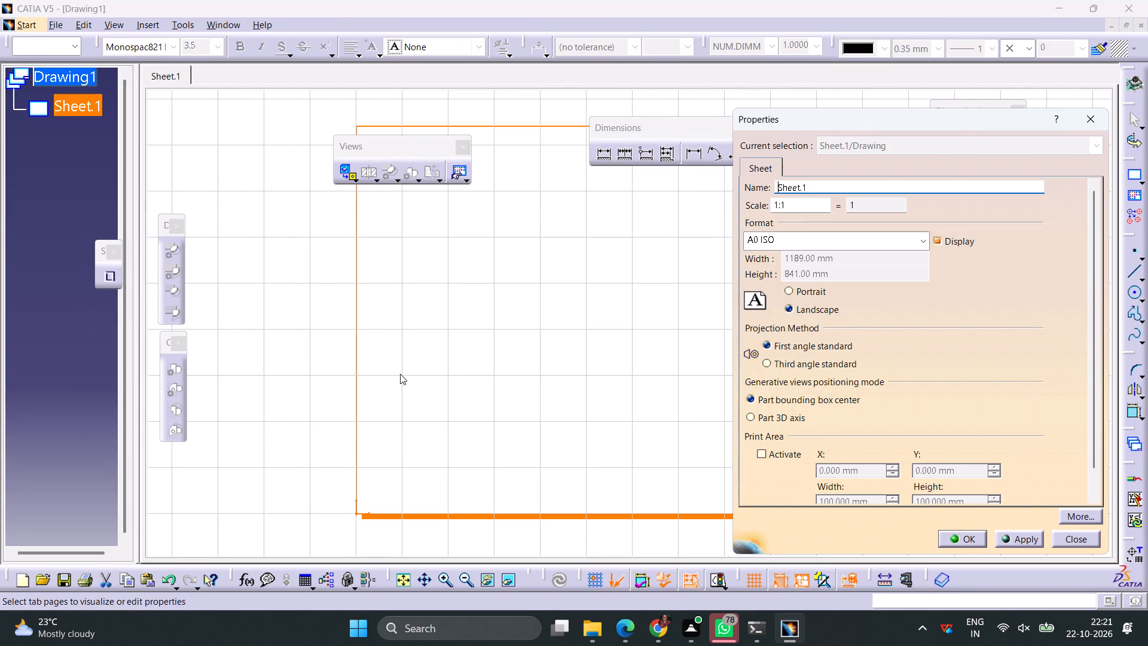
left_click(768, 359)
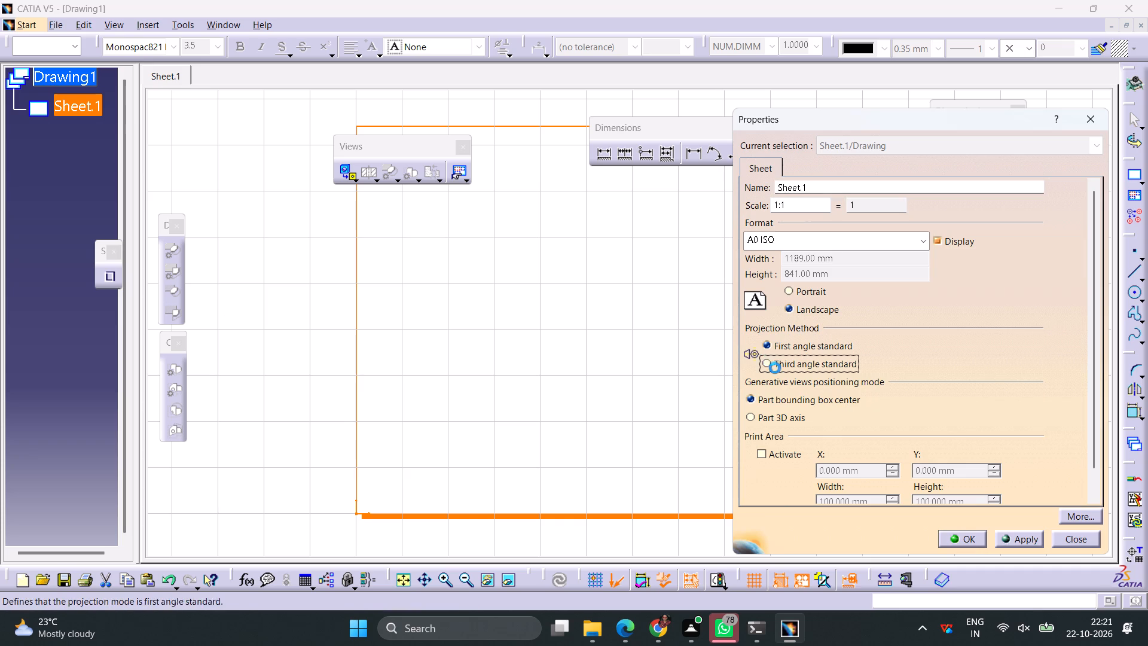
left_click(973, 539)
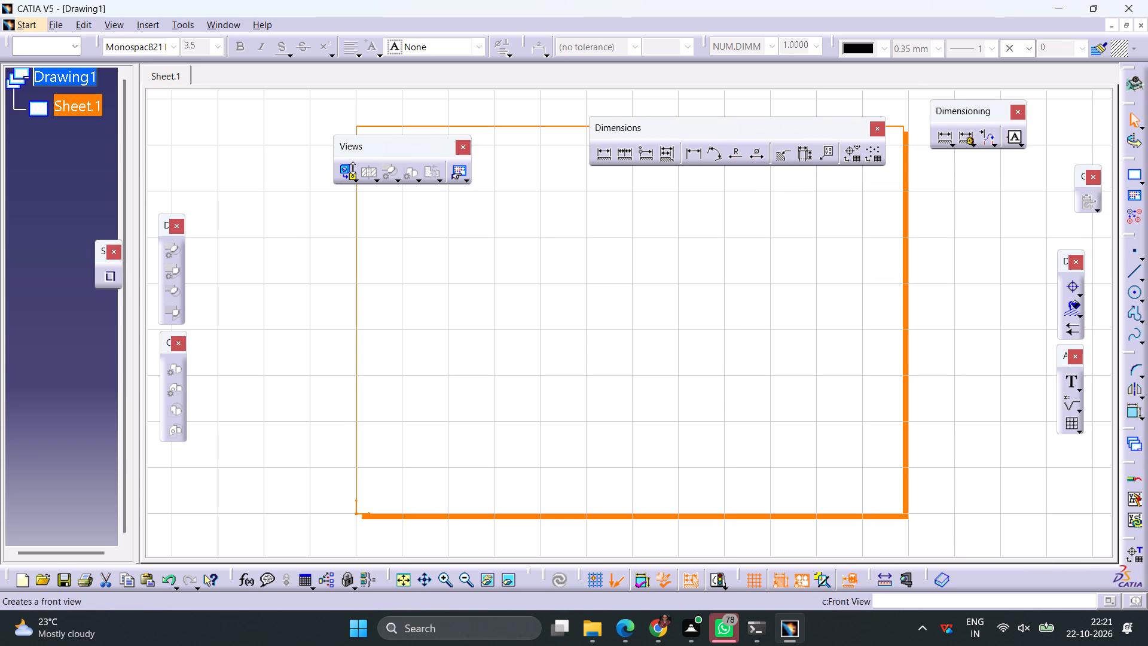
Generate a front view from the front face of the bracket in 2.CATPart and place it in the sheet's lower-left area.
left_click(346, 177)
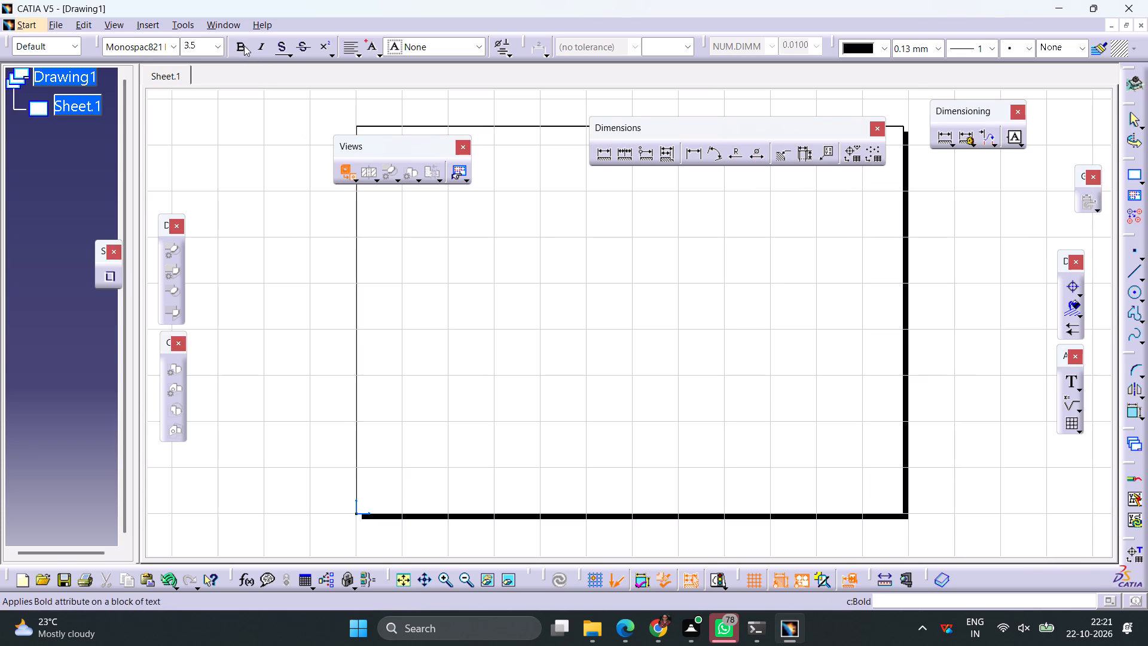
left_click(213, 22)
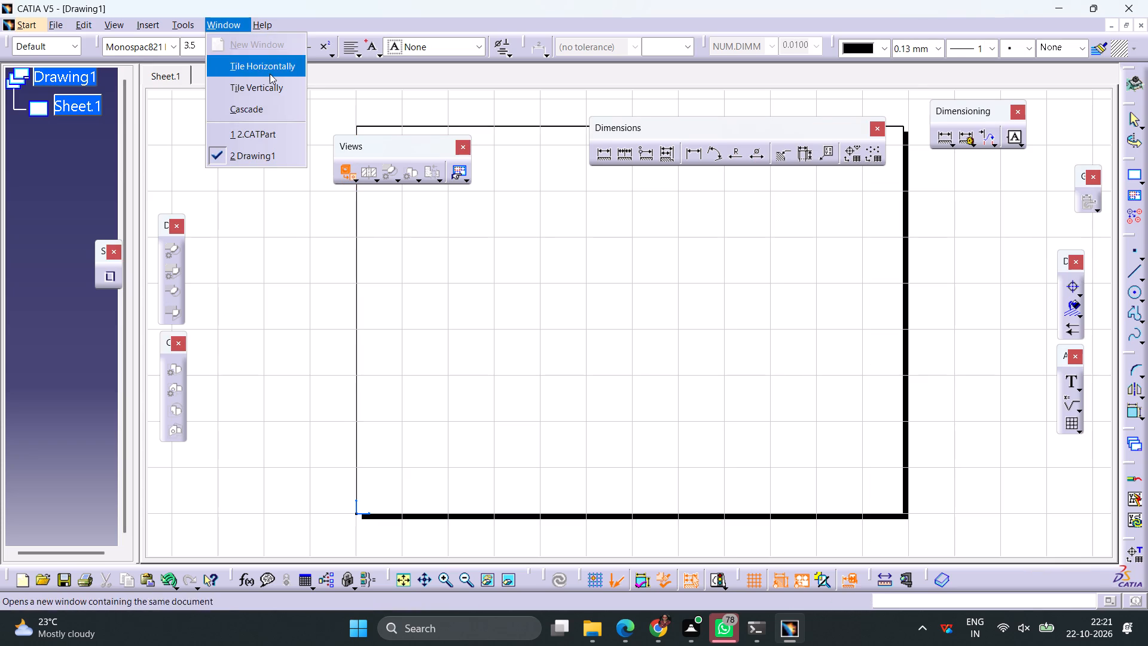
left_click(231, 138)
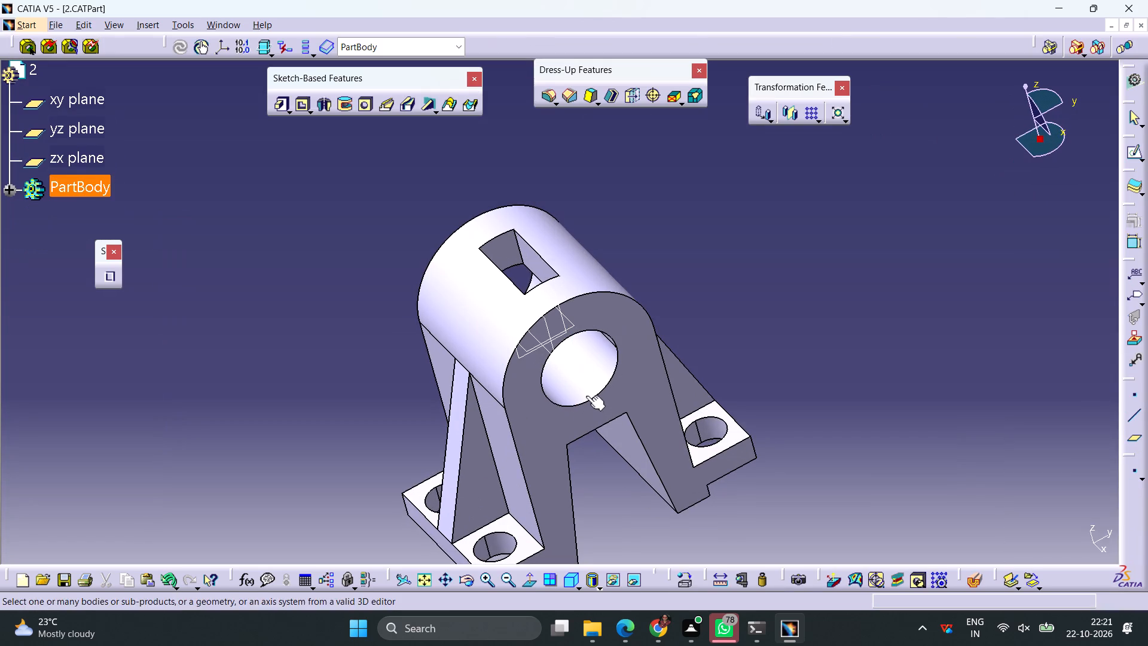
left_click(522, 388)
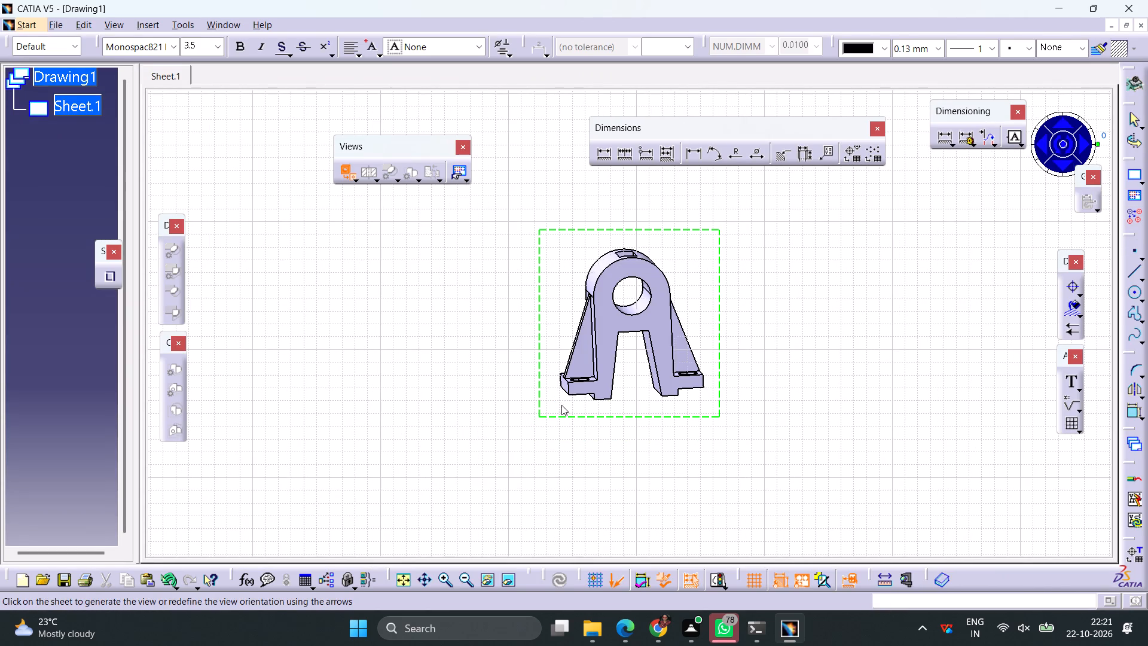
left_click_drag(549, 410, 364, 493)
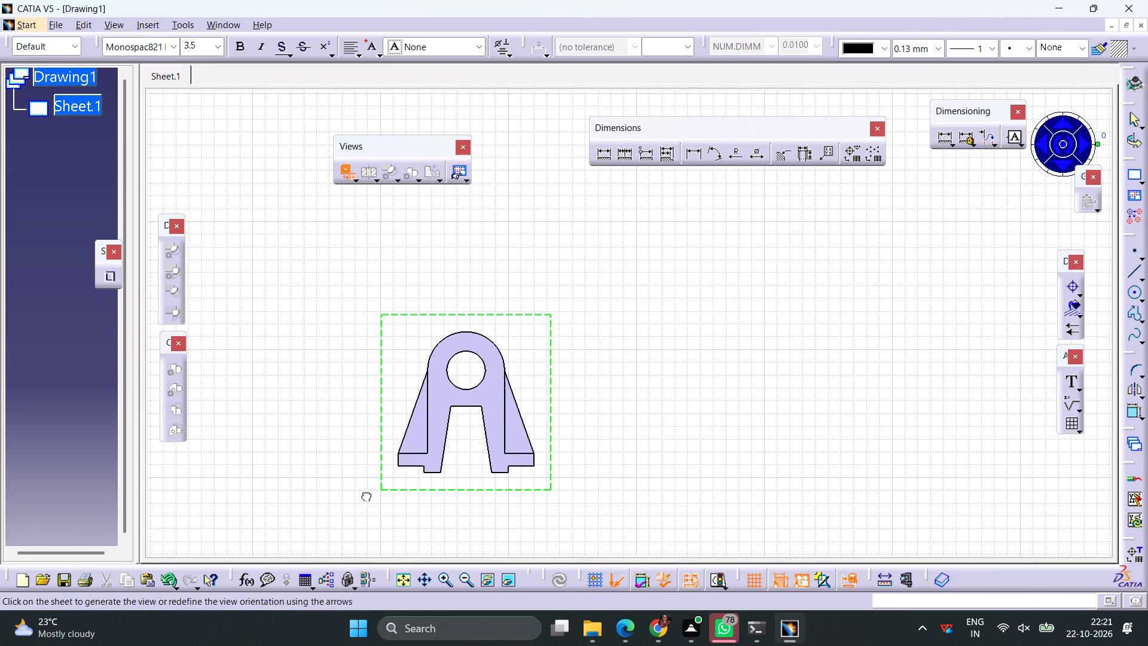
left_click_drag(364, 493, 362, 493)
left_click(584, 429)
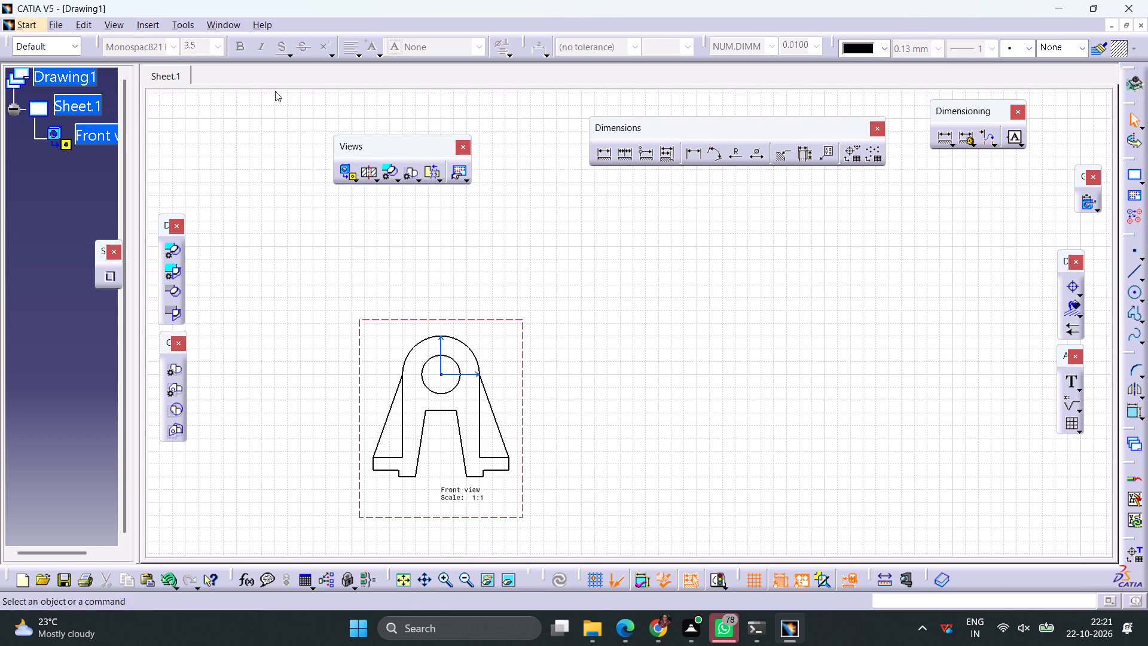
Generate a side view from the side of the bracket in 2.CATPart, rotated to 270 degrees, and place it to the right of the front view.
left_click(340, 172)
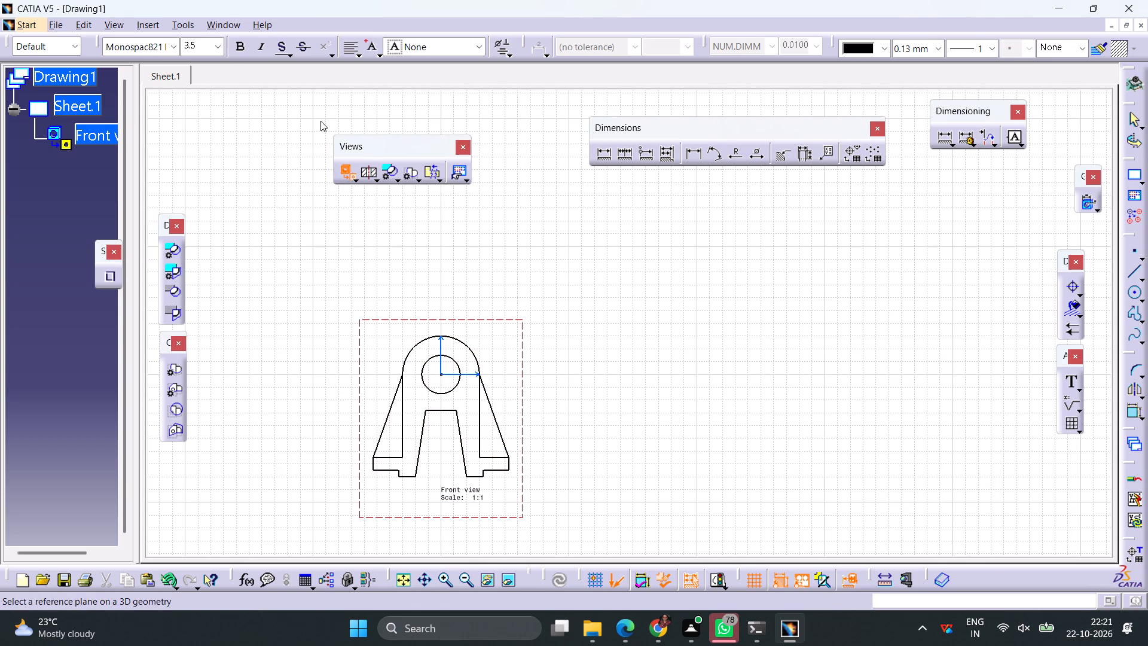
left_click(219, 26)
left_click(248, 136)
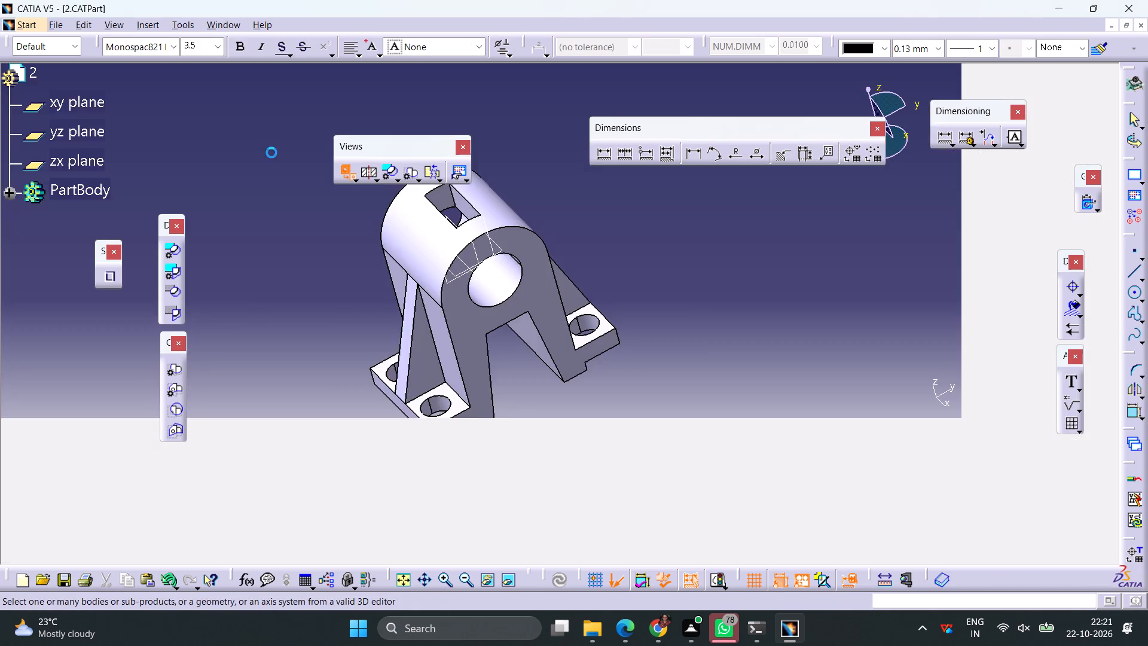
left_click(503, 463)
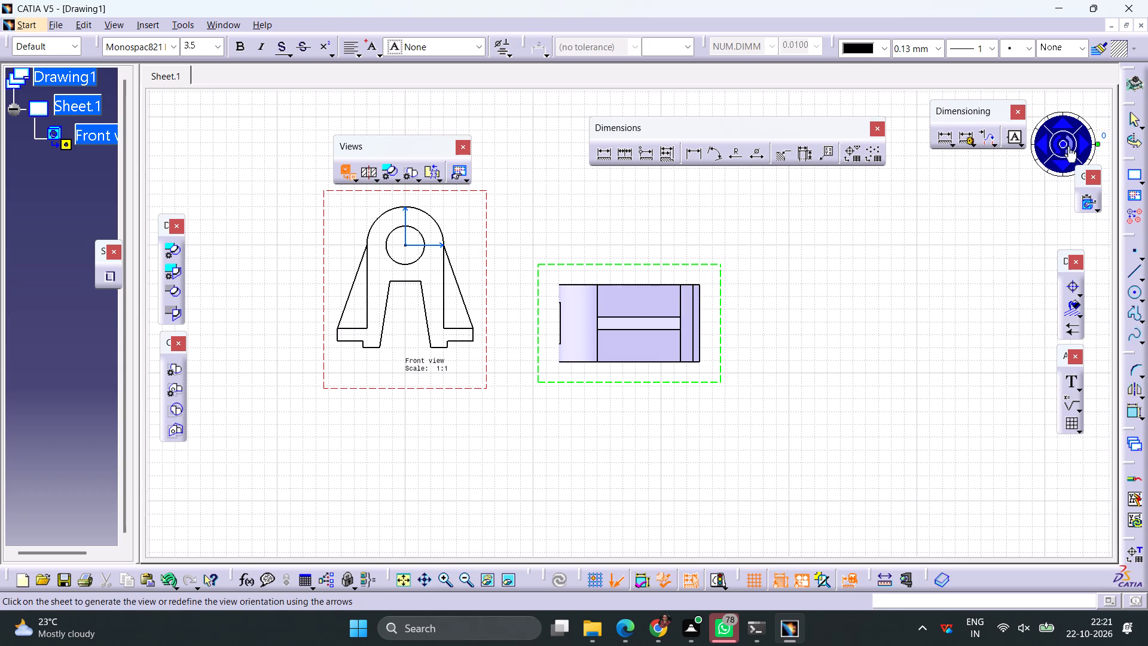
left_click(1068, 145)
left_click(1068, 145)
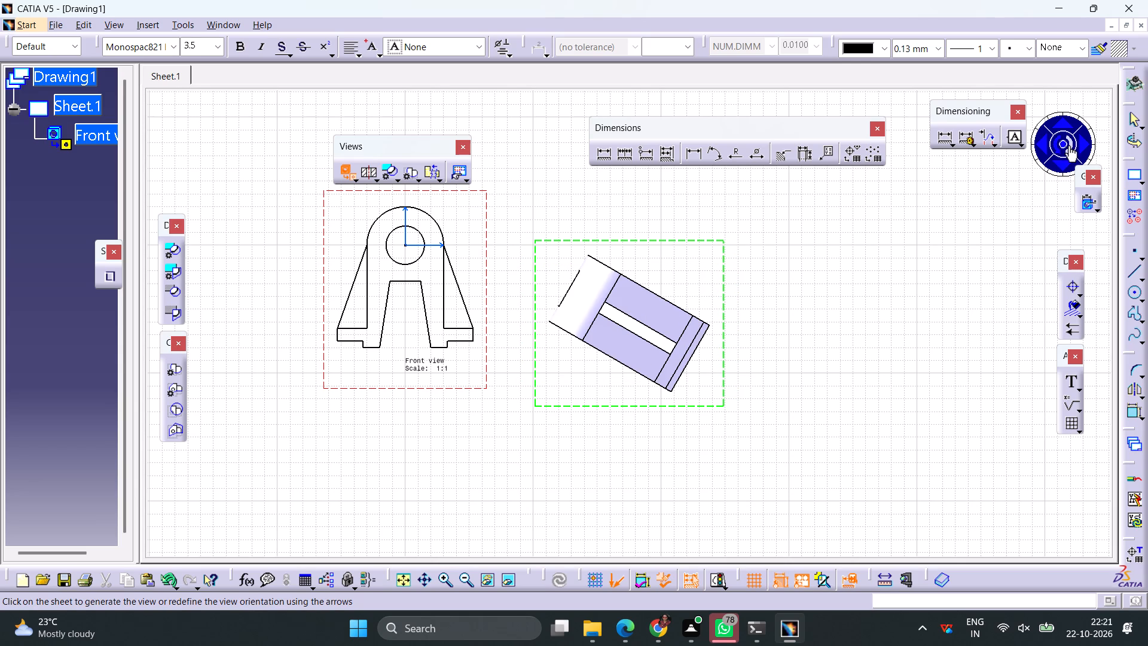
left_click(1068, 145)
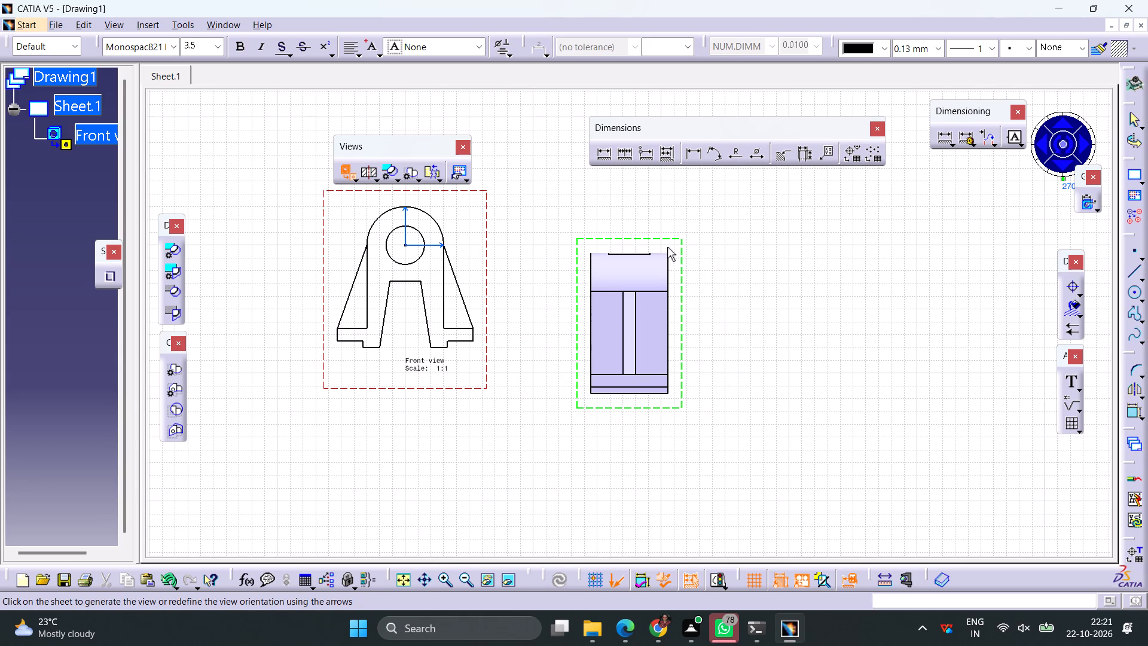
left_click_drag(650, 239, 646, 196)
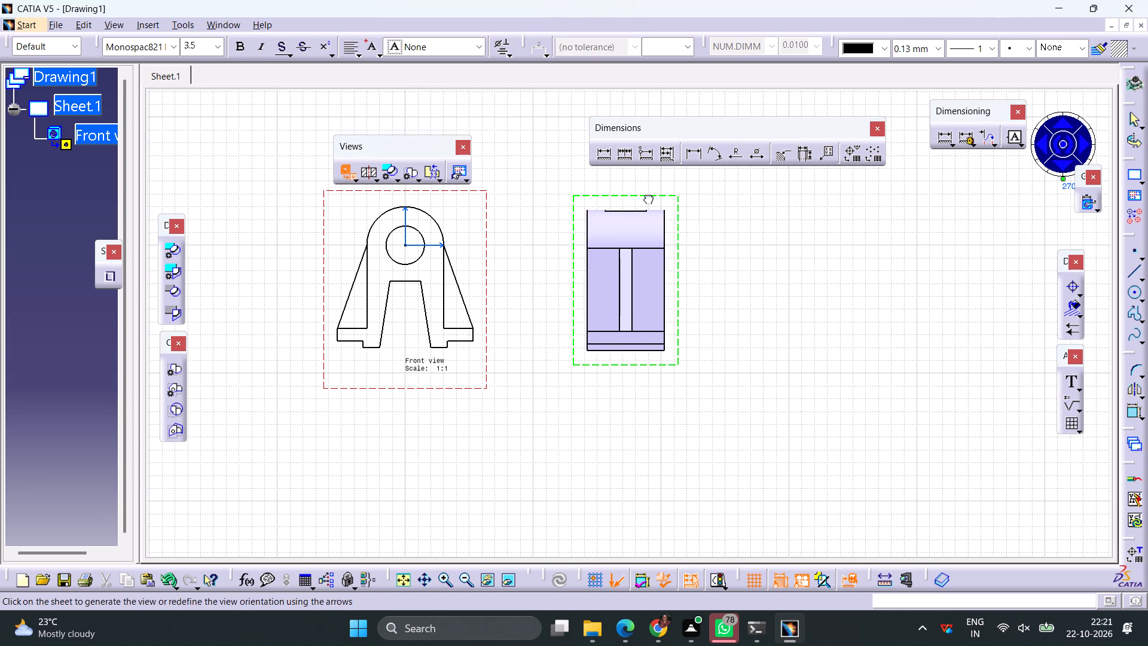
left_click_drag(646, 196, 648, 200)
left_click(719, 266)
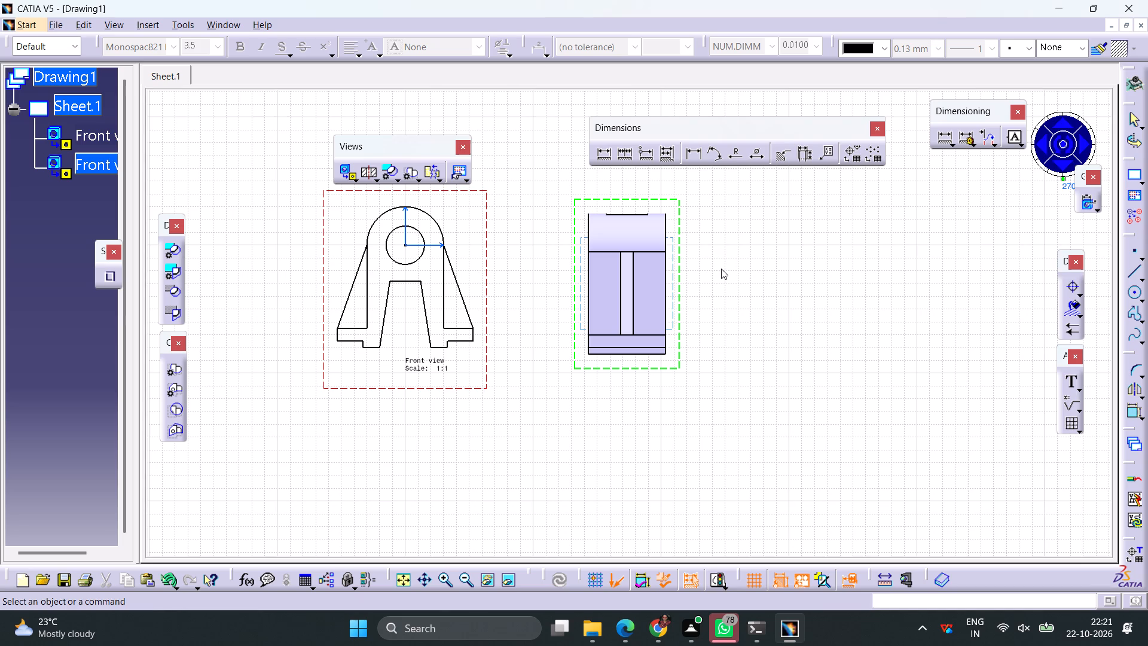
Generate a top view of the bracket from 2.CATPart, rotated to 90 degrees, and position it above the front view.
middle_click_drag(519, 276, 554, 425)
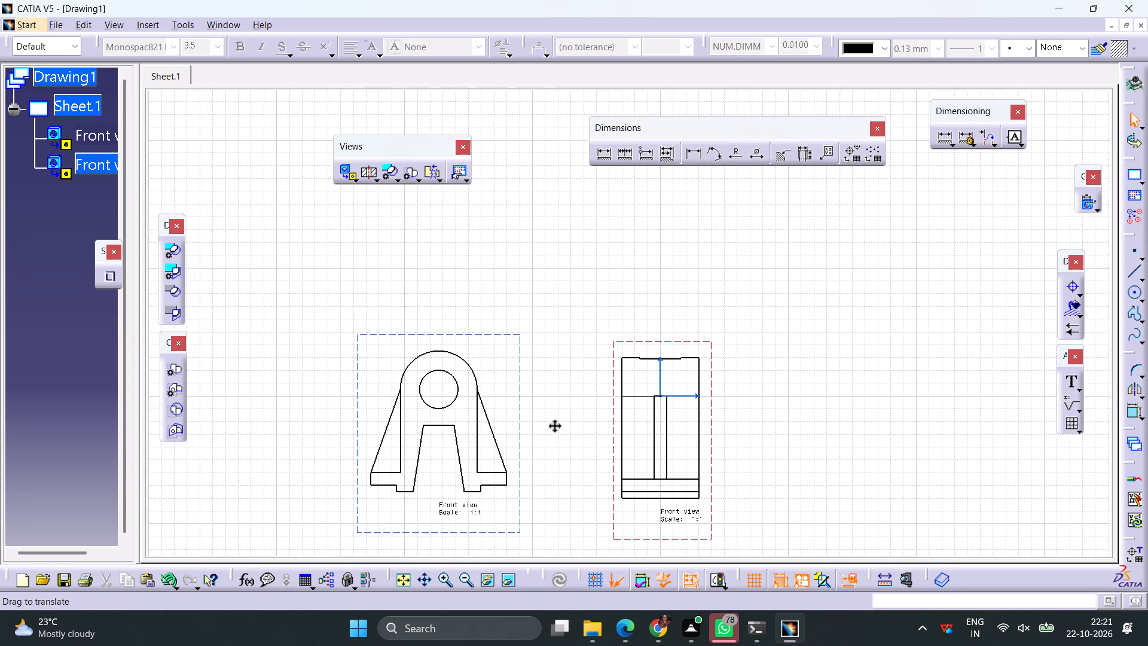
middle_click_drag(554, 425, 557, 431)
left_click(346, 175)
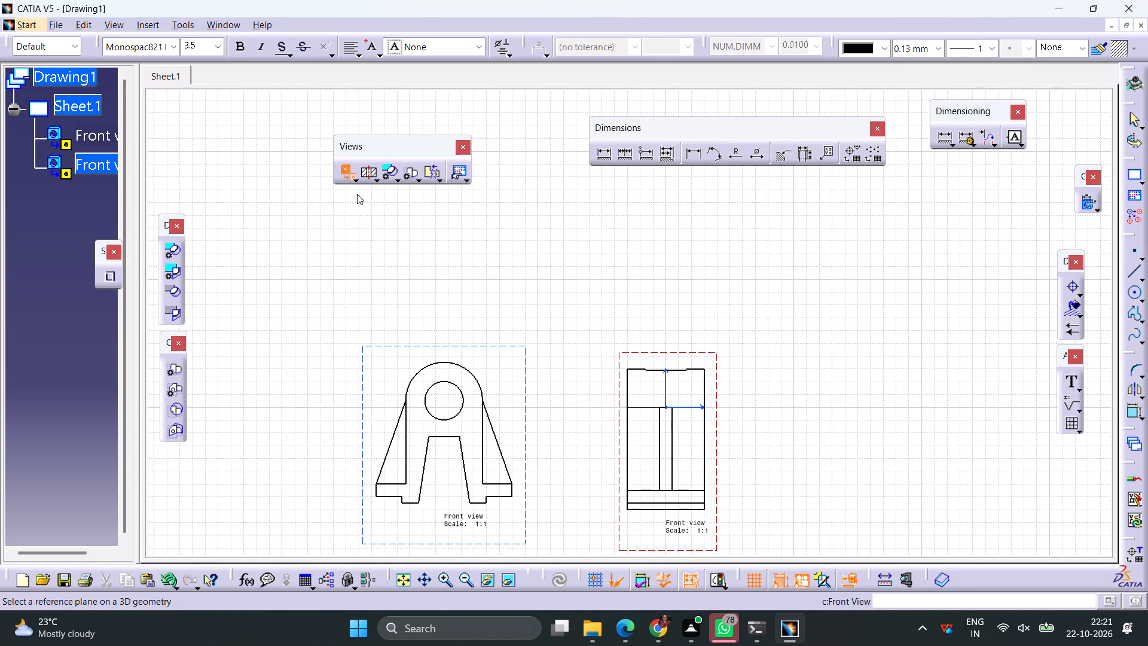
left_click(226, 20)
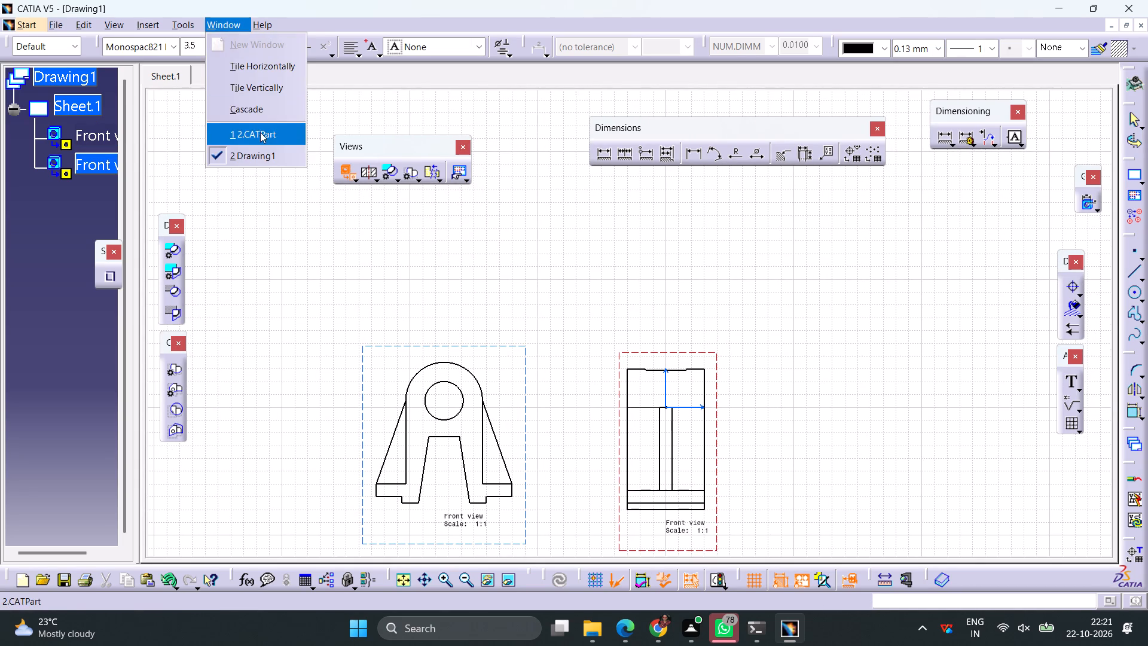
left_click(260, 132)
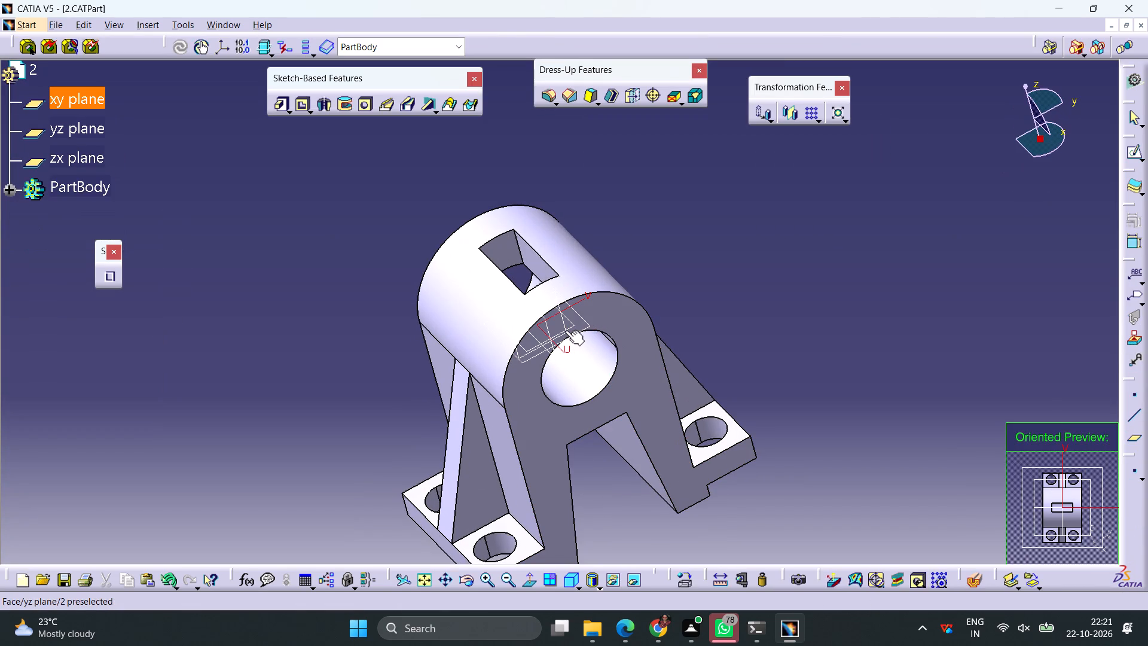
left_click(570, 329)
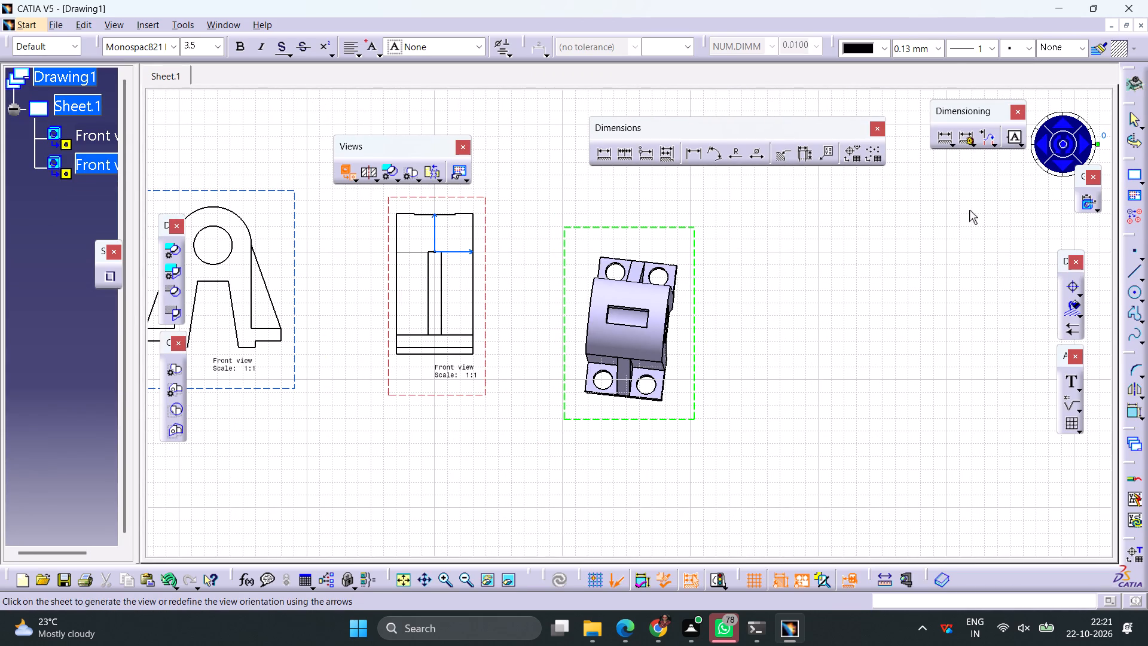
left_click(1057, 154)
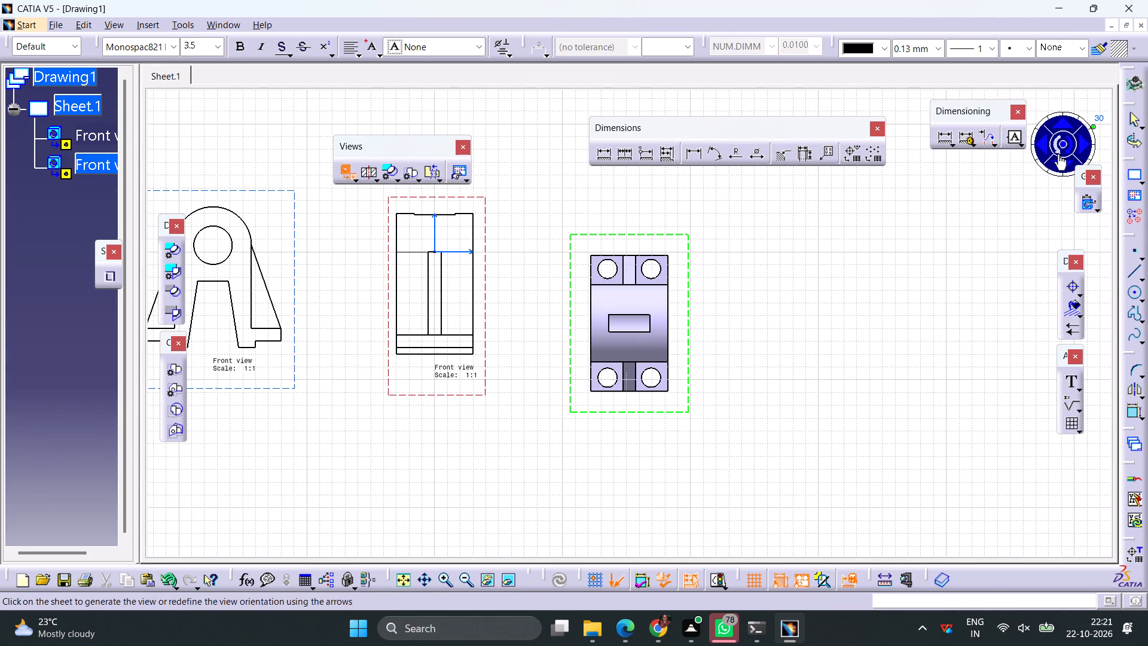
left_click(1057, 154)
left_click(1057, 154)
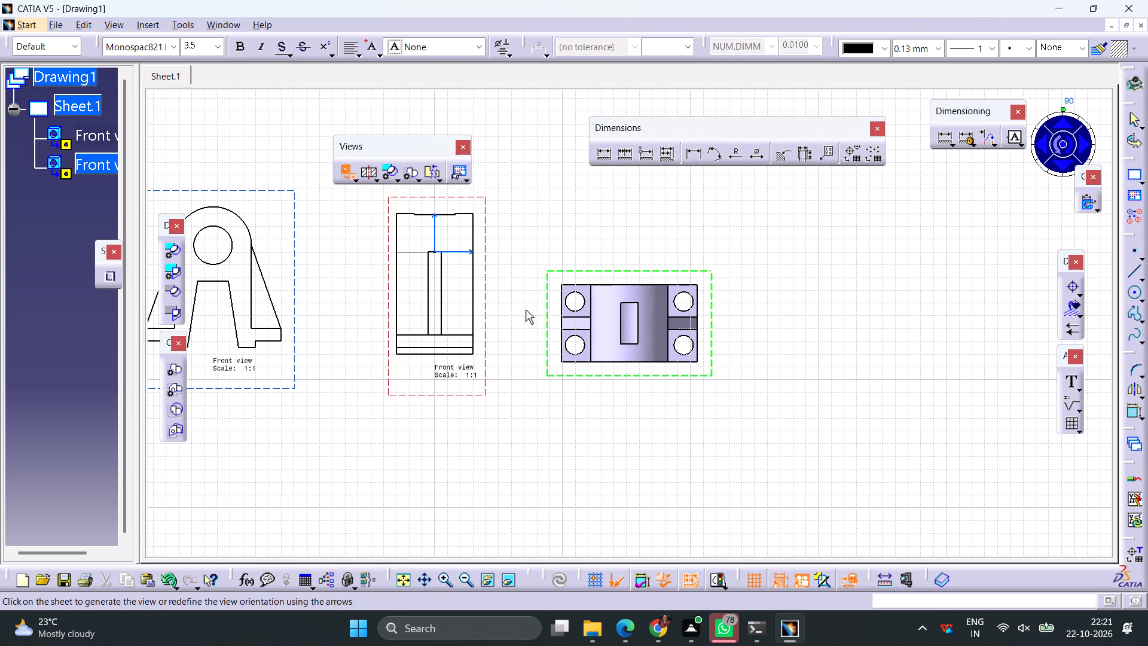
left_click_drag(548, 294, 215, 88)
middle_click_drag(356, 264, 652, 452)
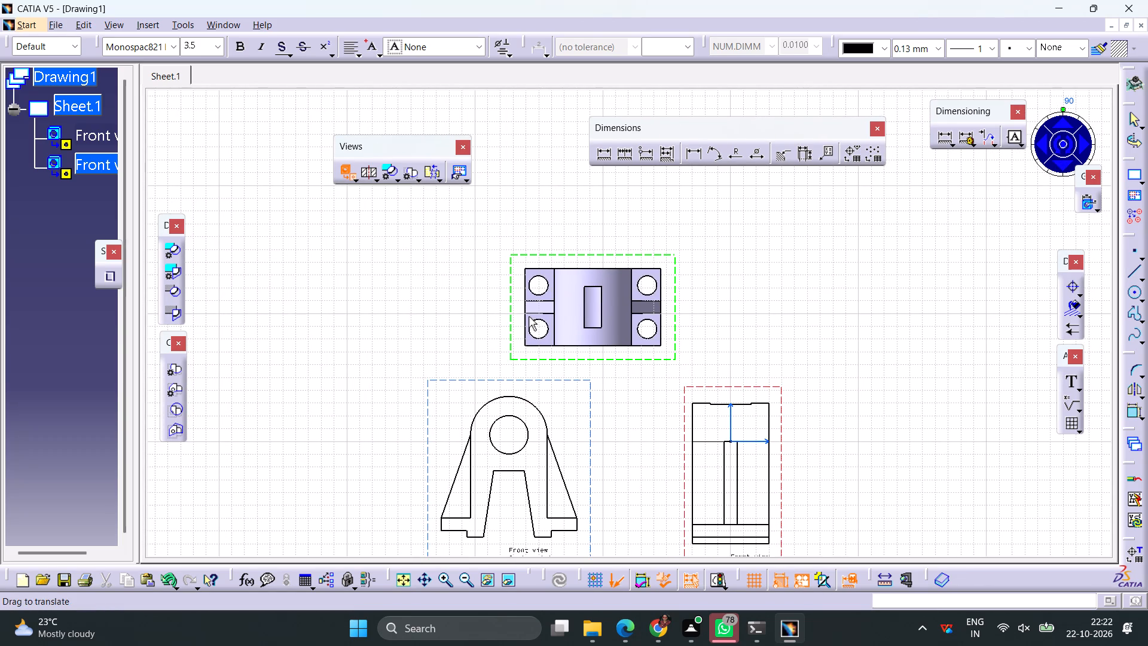
left_click_drag(509, 308, 497, 296)
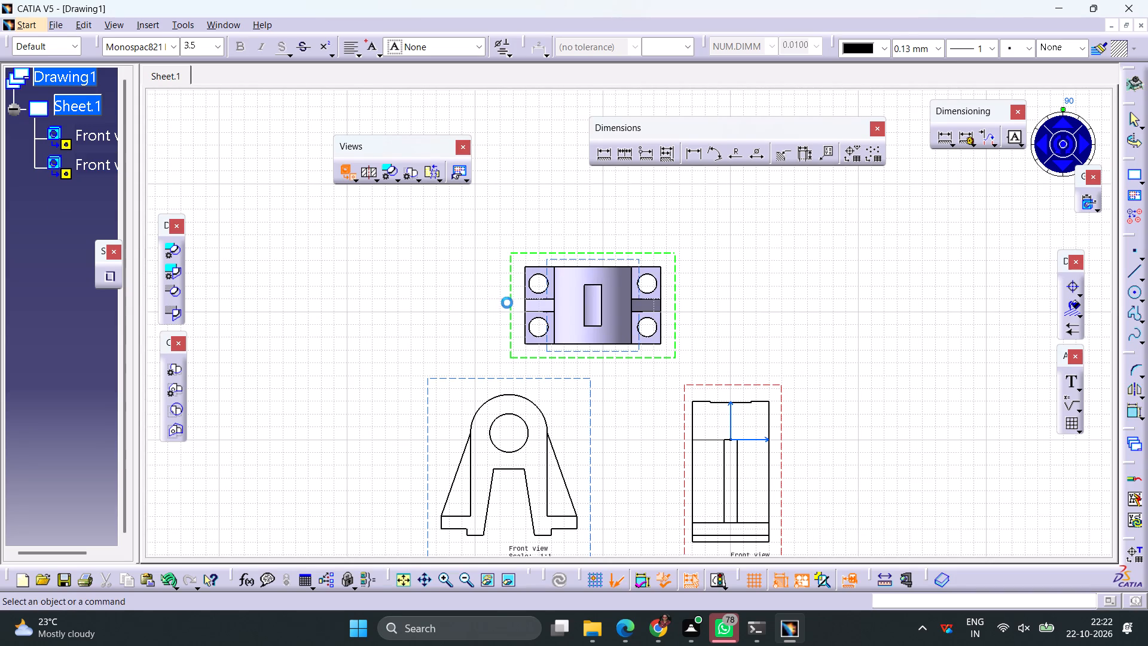
left_click_drag(510, 303, 503, 300)
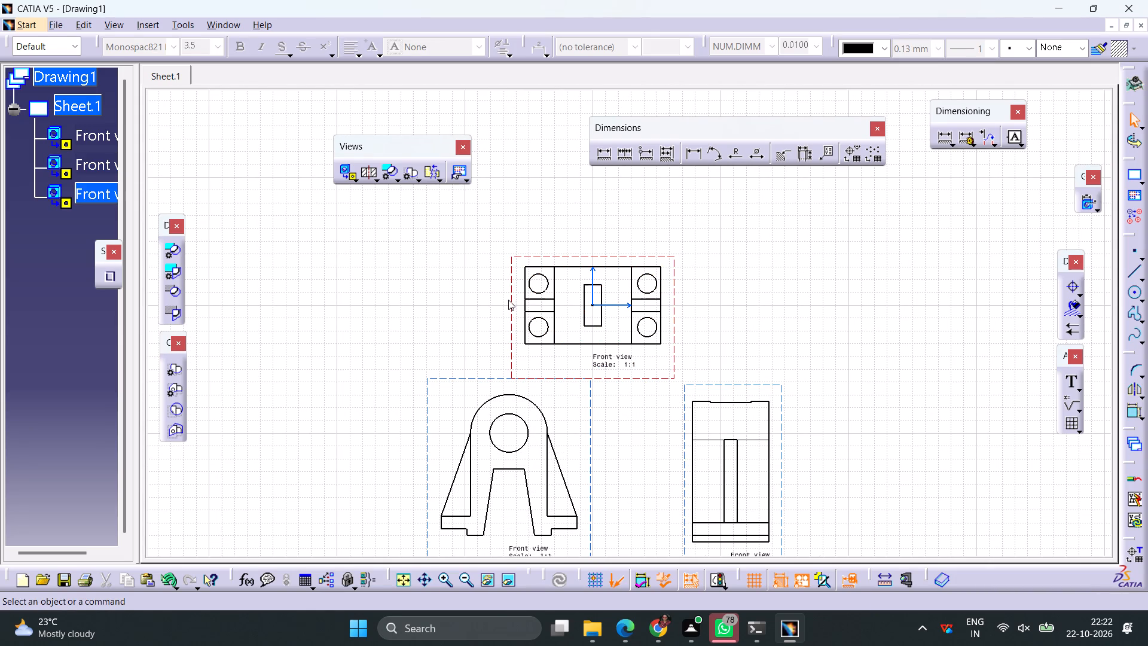
left_click_drag(514, 297, 441, 251)
left_click(700, 316)
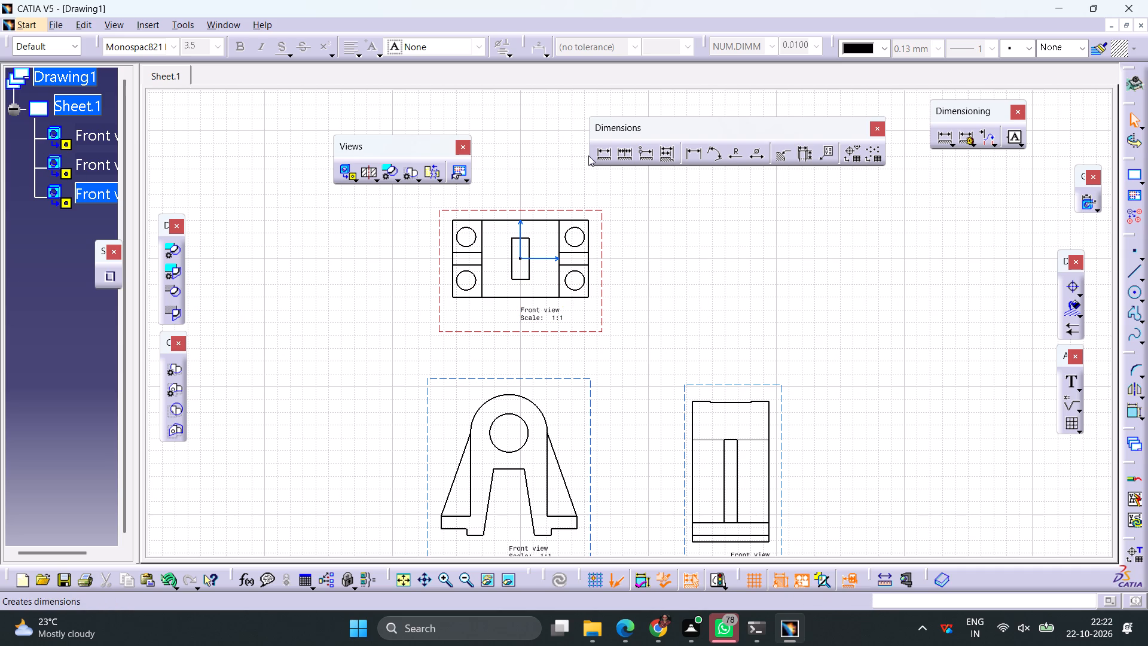
Add a diameter dimension to the lower-right mounting hole in the top view.
left_click(755, 156)
left_click(581, 288)
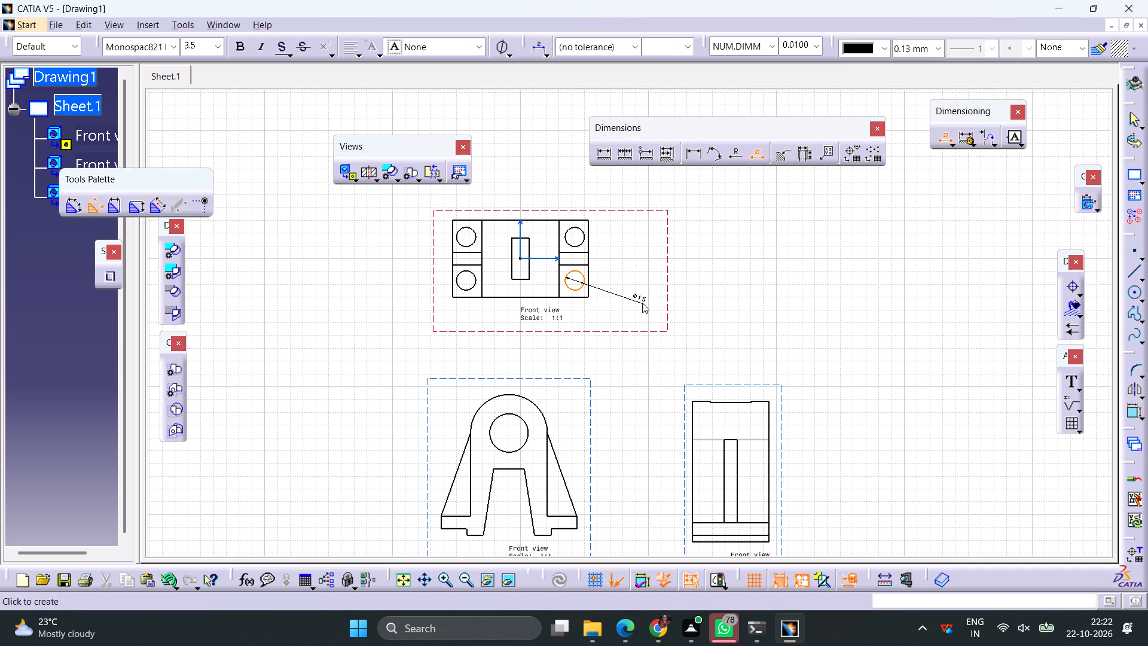
left_click(642, 303)
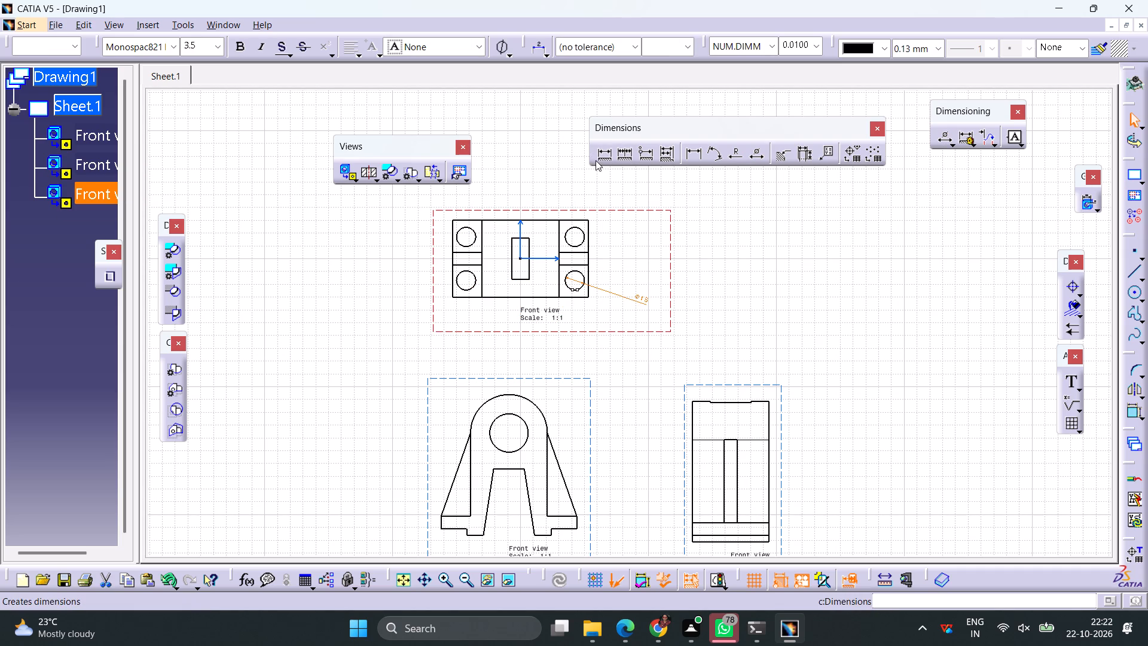
Dimension the rectangular slot's width and length in the top view, moving the view label below the width dimension.
left_click(603, 159)
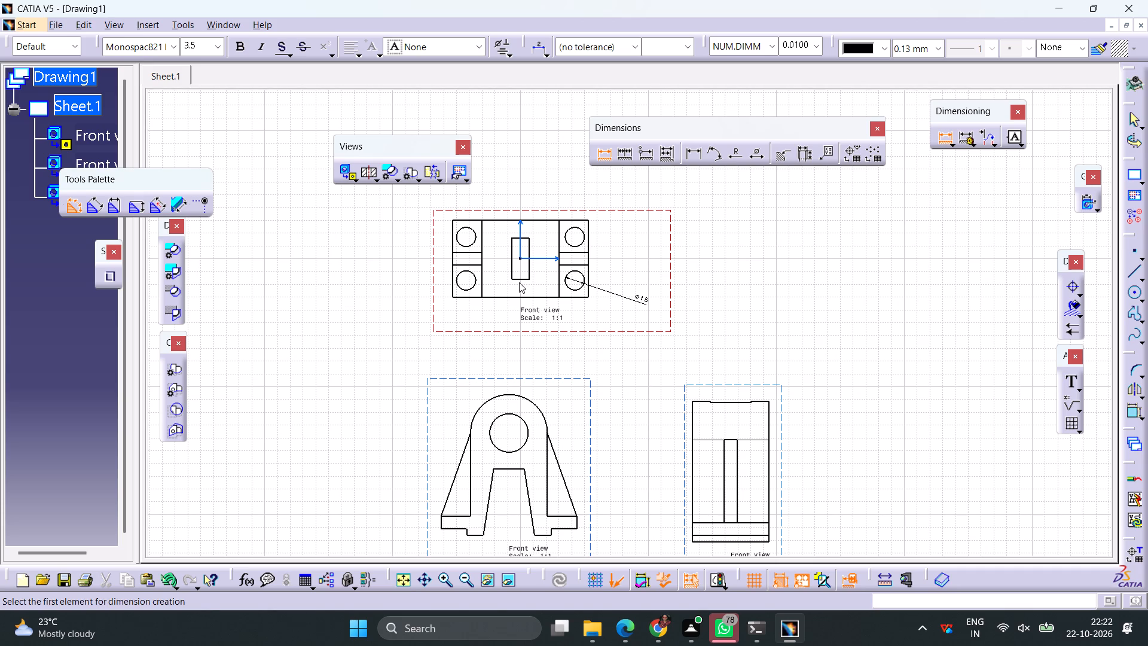
left_click(523, 277)
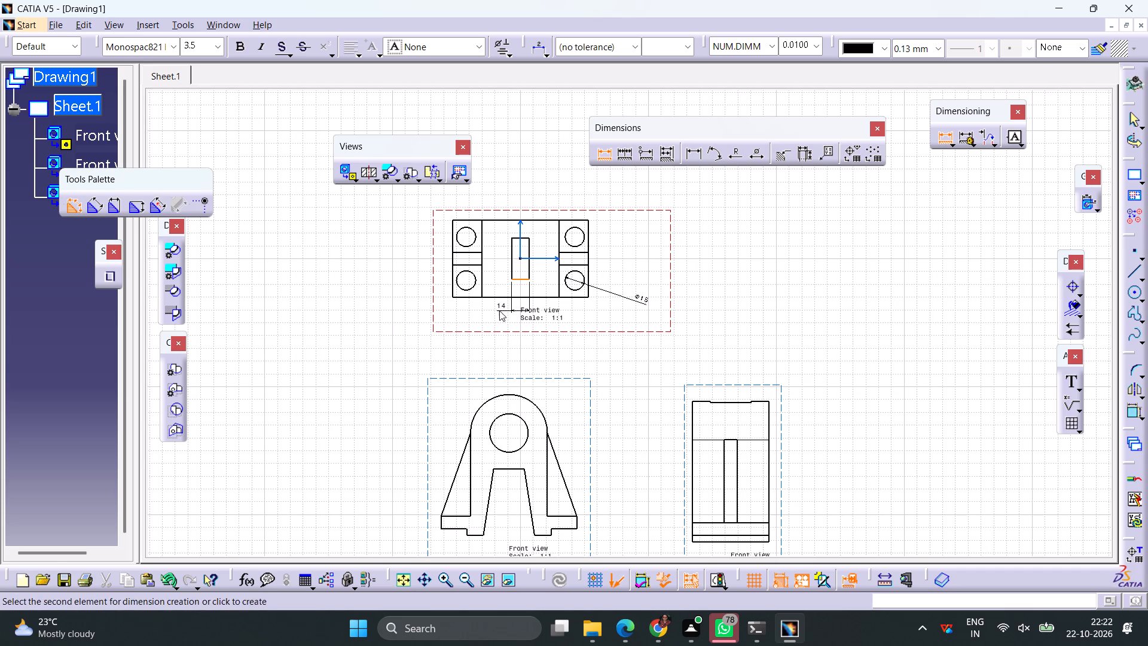
left_click(499, 310)
left_click_drag(550, 315, 533, 343)
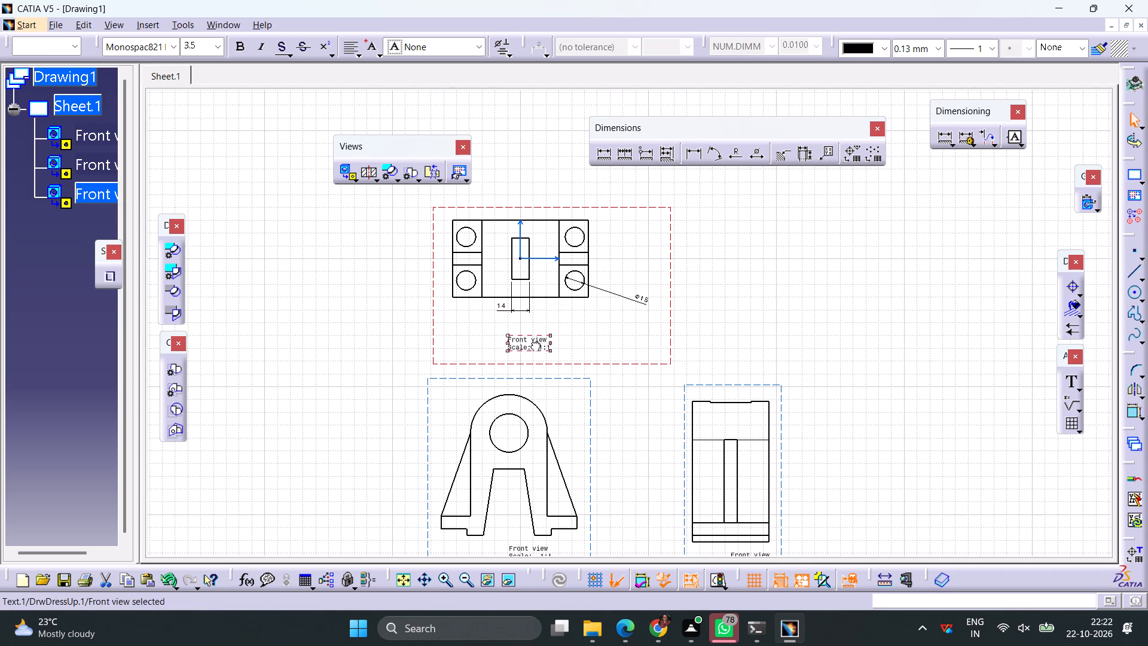
left_click_drag(533, 343, 529, 331)
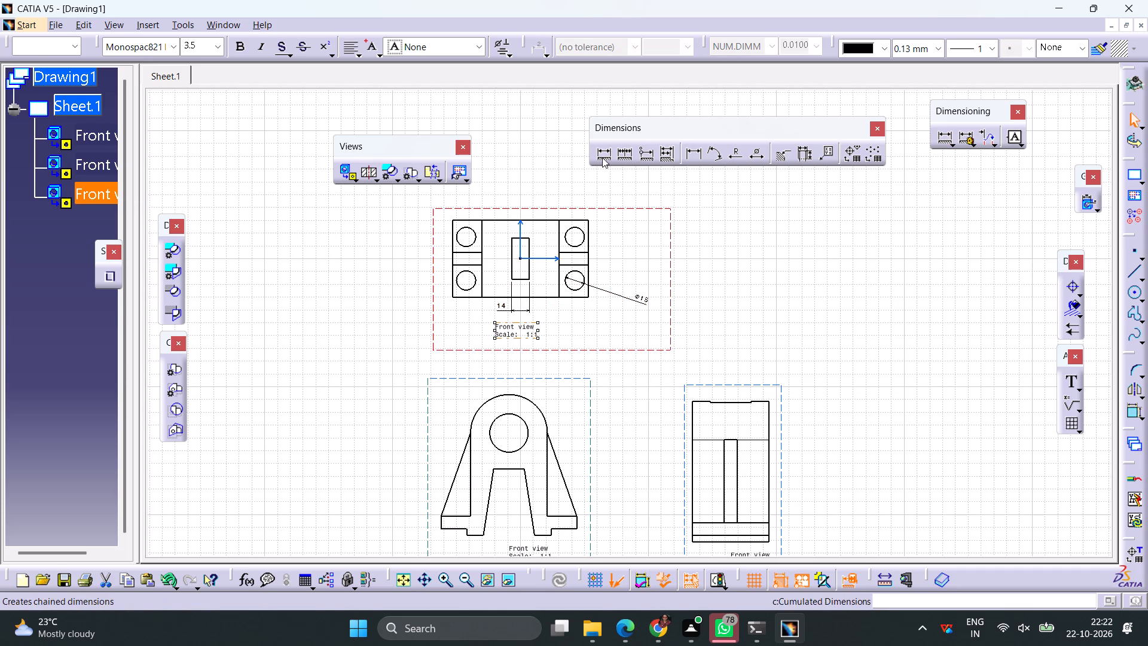
left_click(597, 156)
left_click(530, 270)
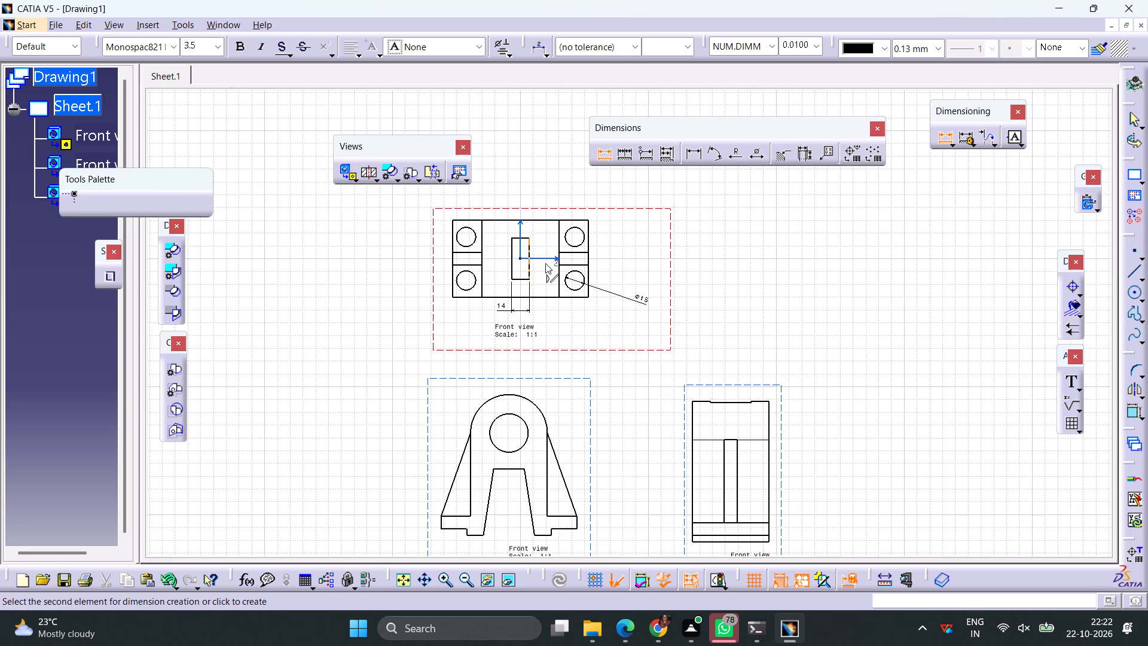
left_click(622, 251)
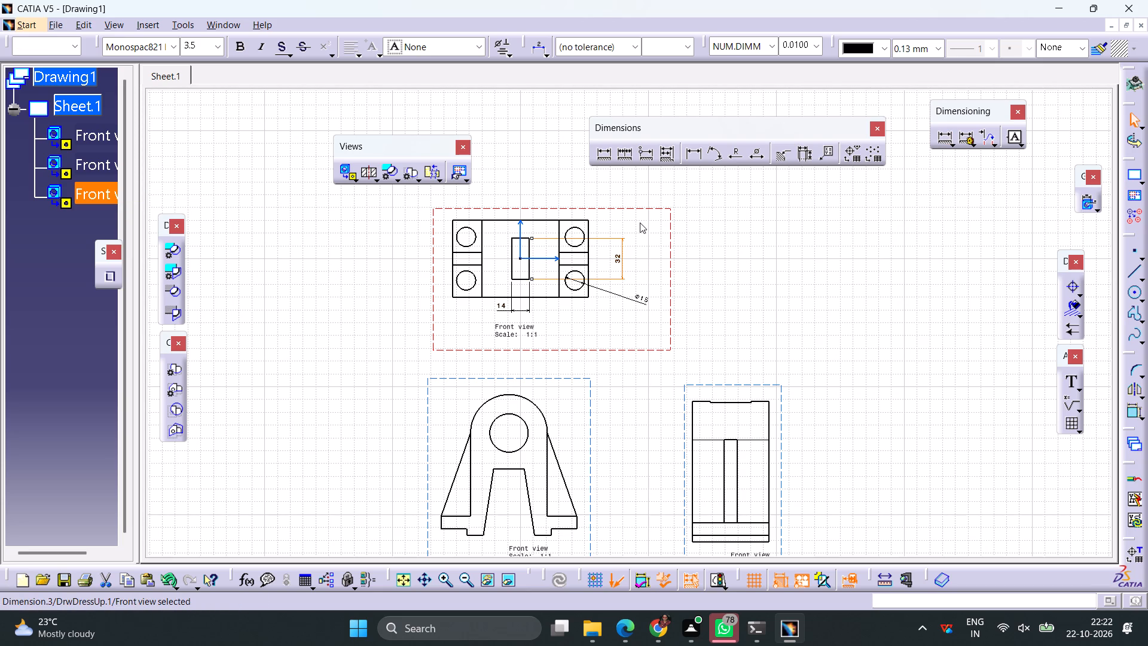
Dimension the overall length between the bracket's two outer end edges, placing it above the top view.
left_click(608, 154)
left_click(454, 239)
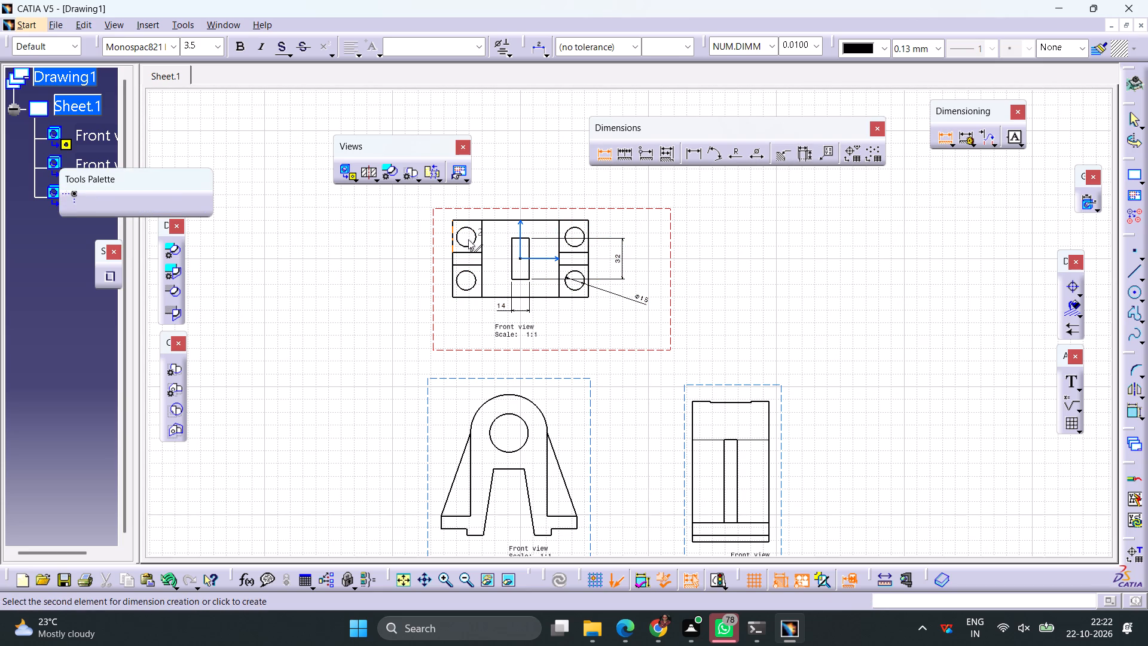
left_click(590, 226)
left_click(548, 196)
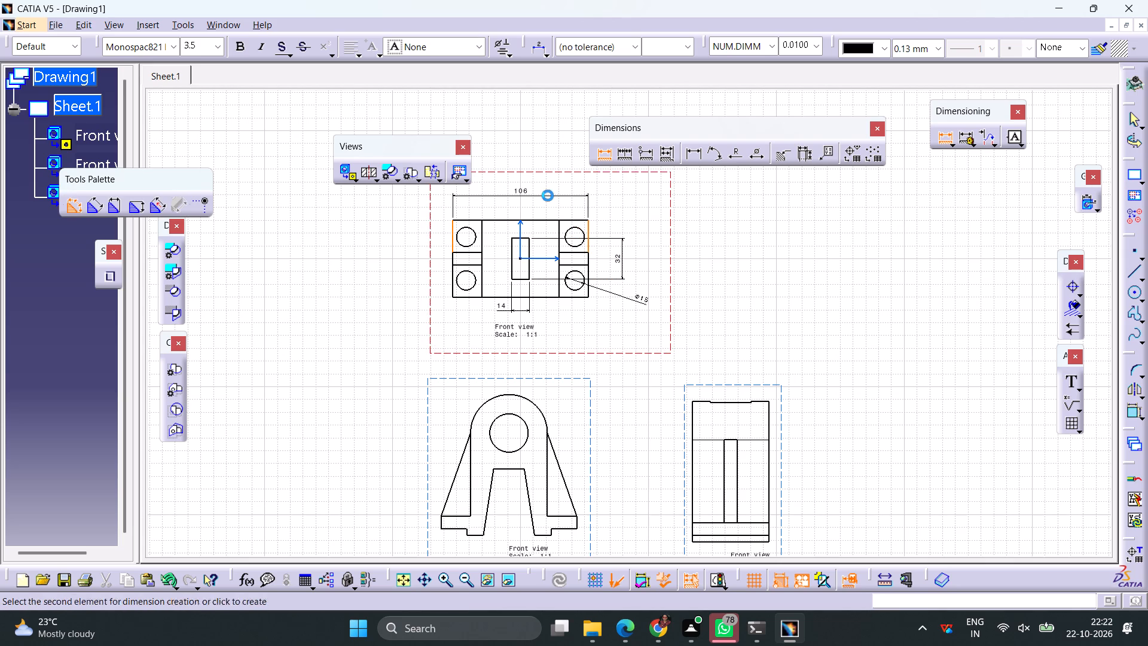
Dimension the overall width between the two vertical outer edges, placing it above the side view.
left_click(603, 153)
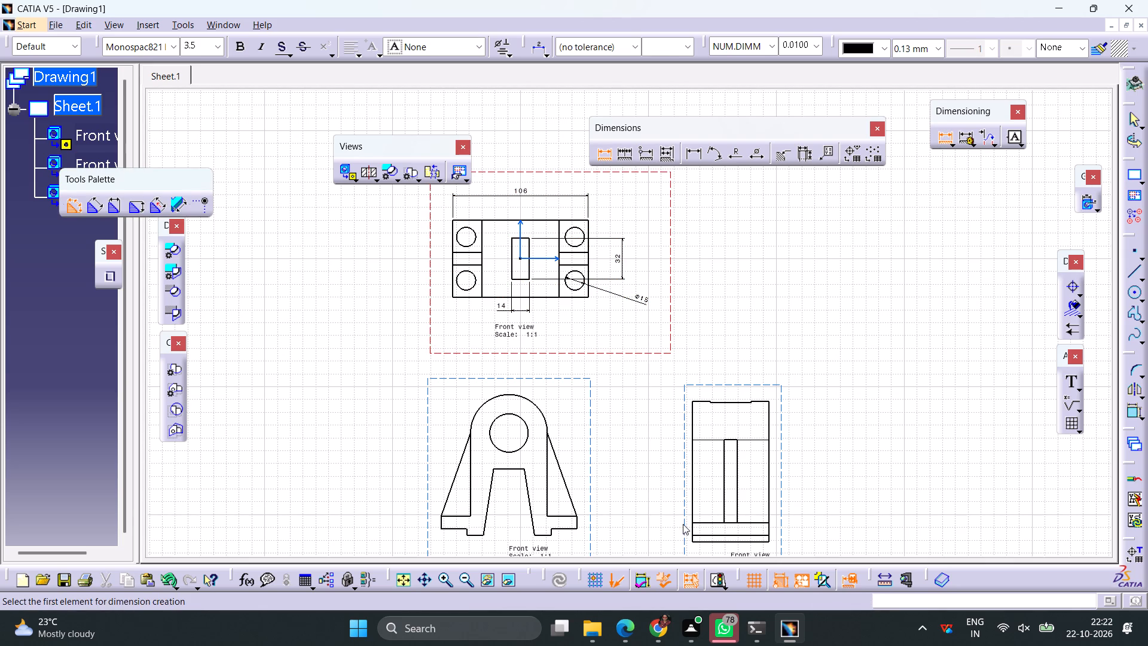
left_click(691, 497)
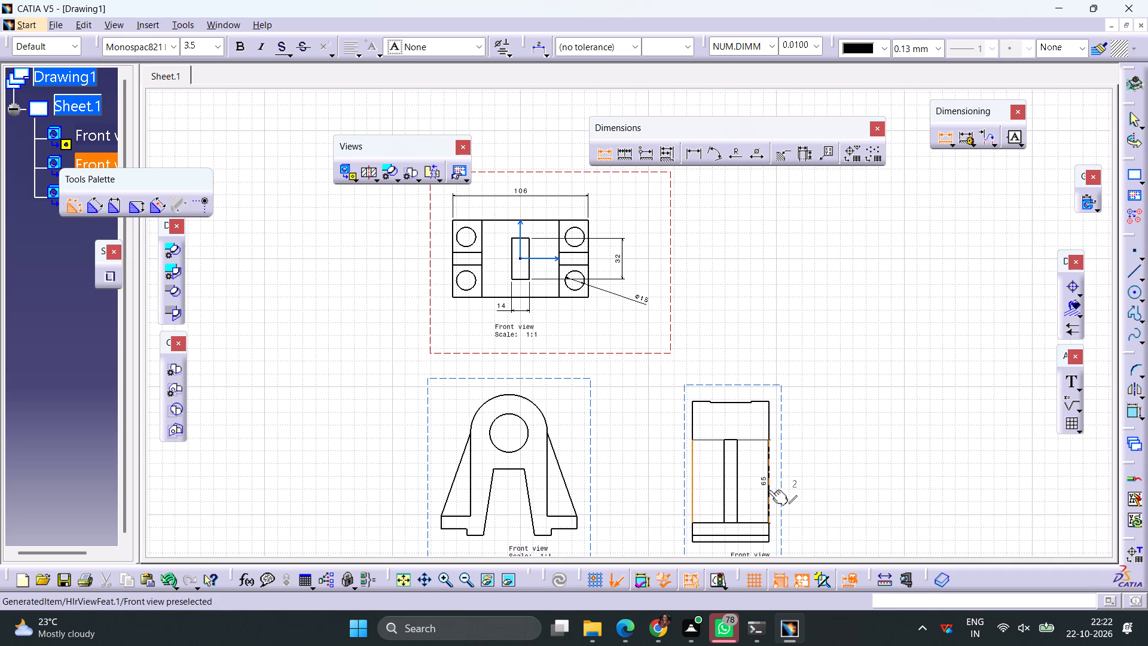
left_click(768, 490)
left_click(725, 374)
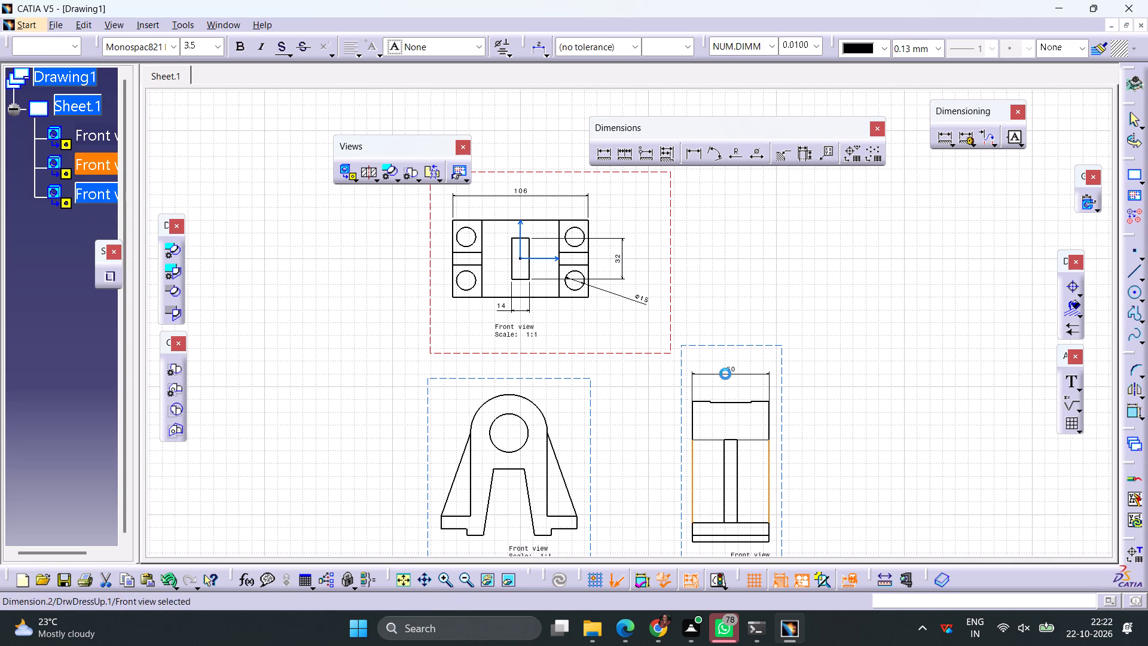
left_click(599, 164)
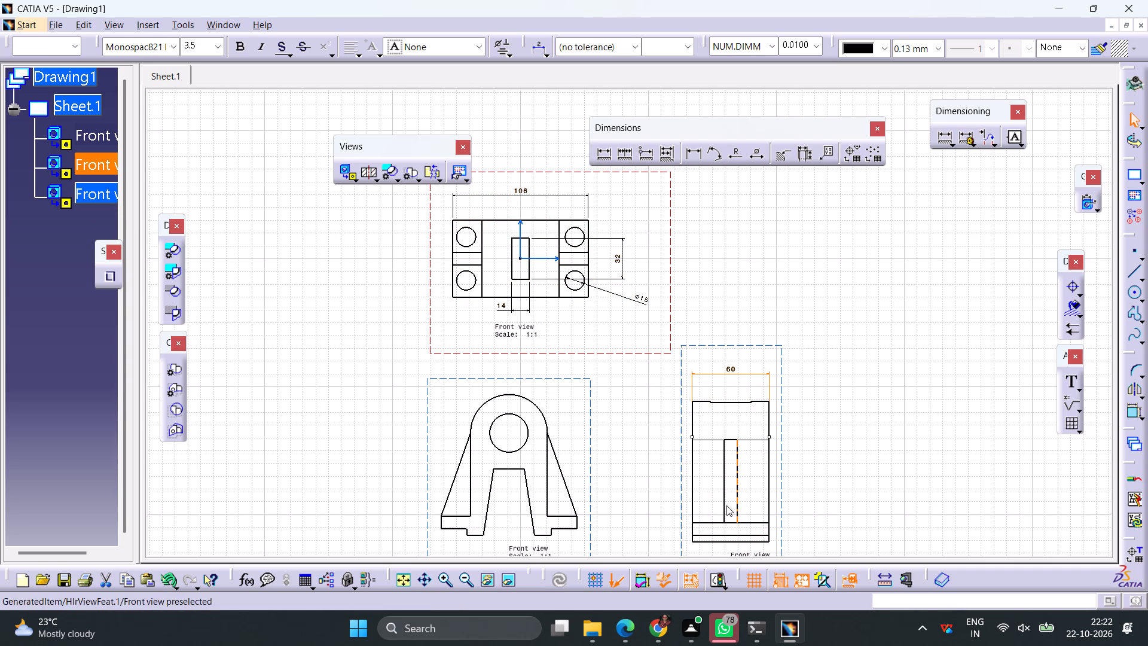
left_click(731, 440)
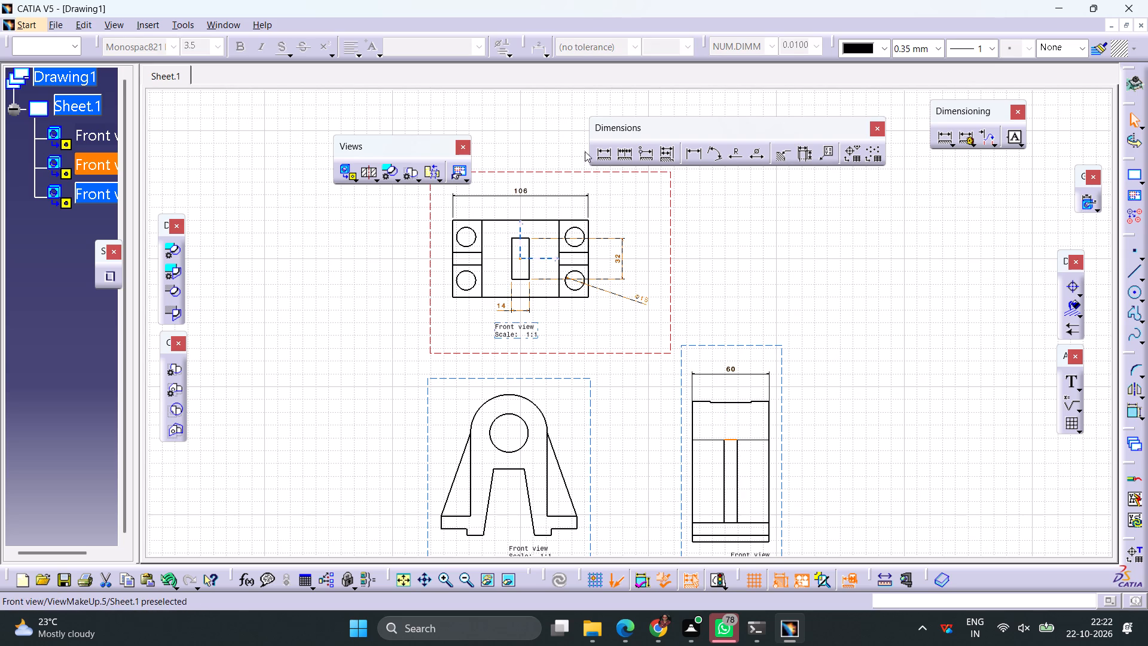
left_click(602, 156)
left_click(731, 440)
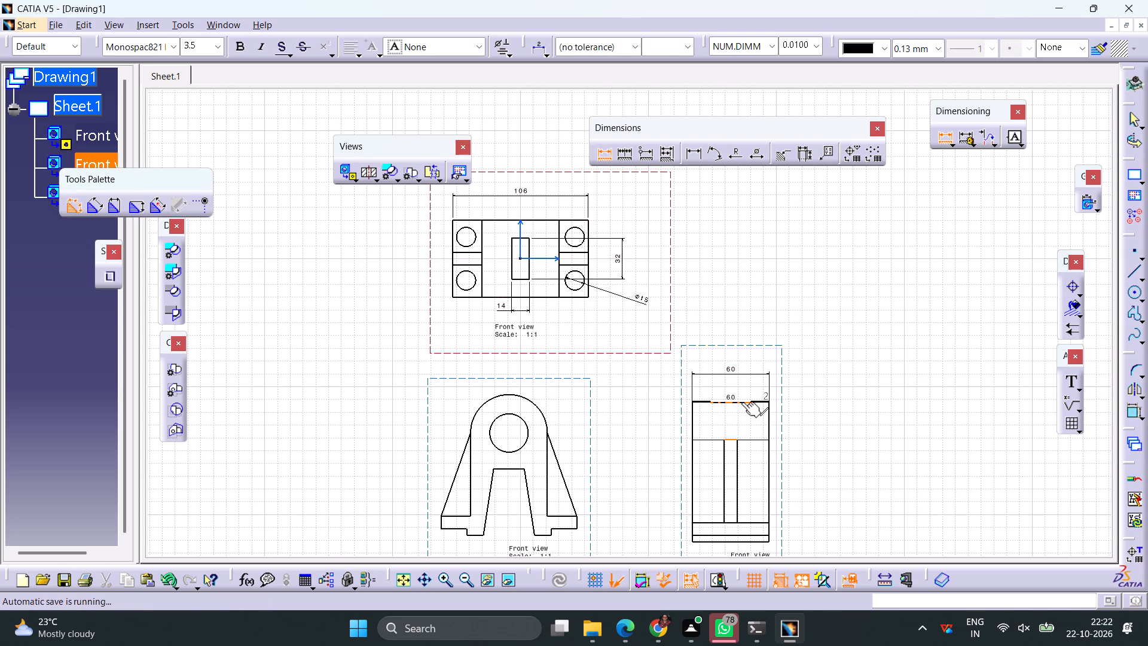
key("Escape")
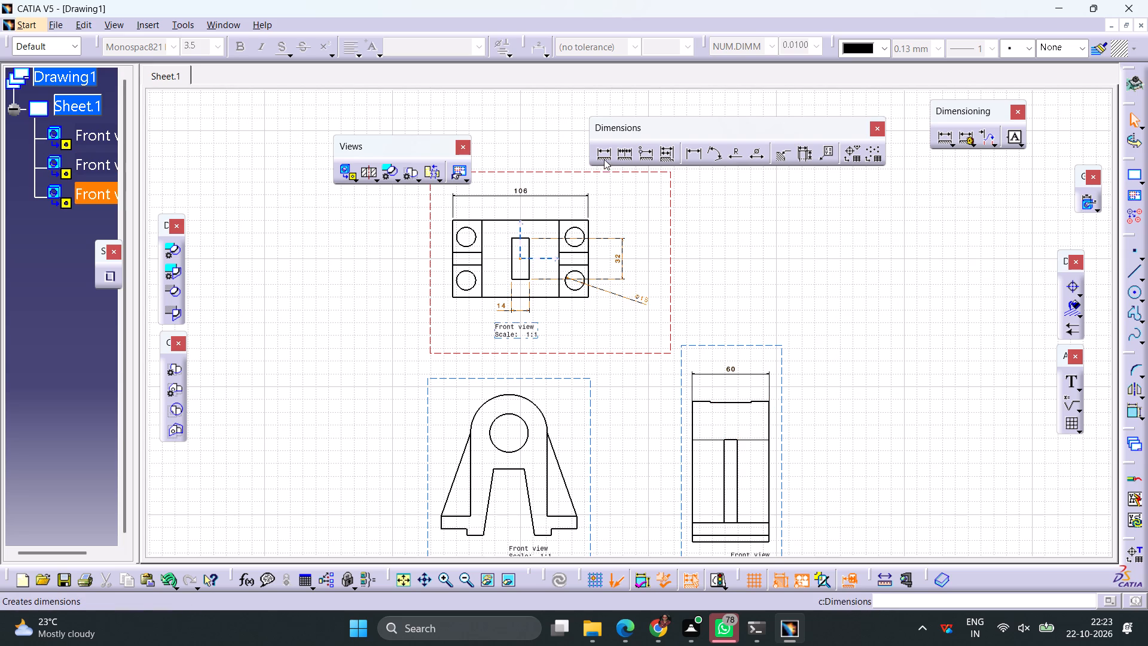
Dimension the central rib's width between its two vertical edges in the side view, placing it beside the view.
left_click(604, 159)
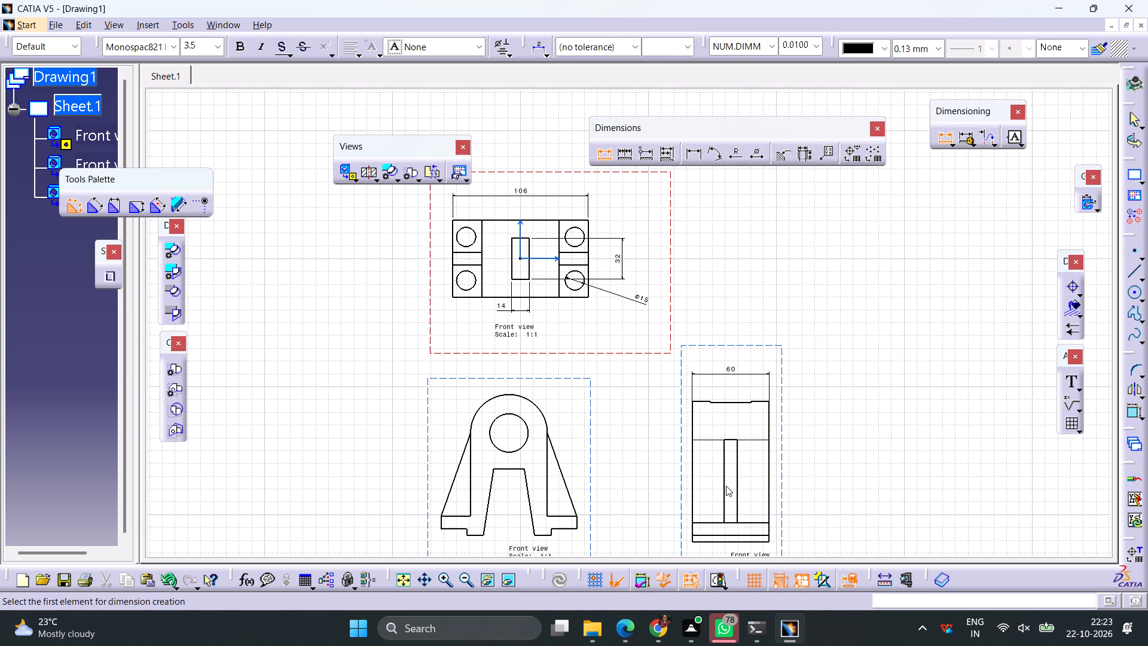
left_click(724, 489)
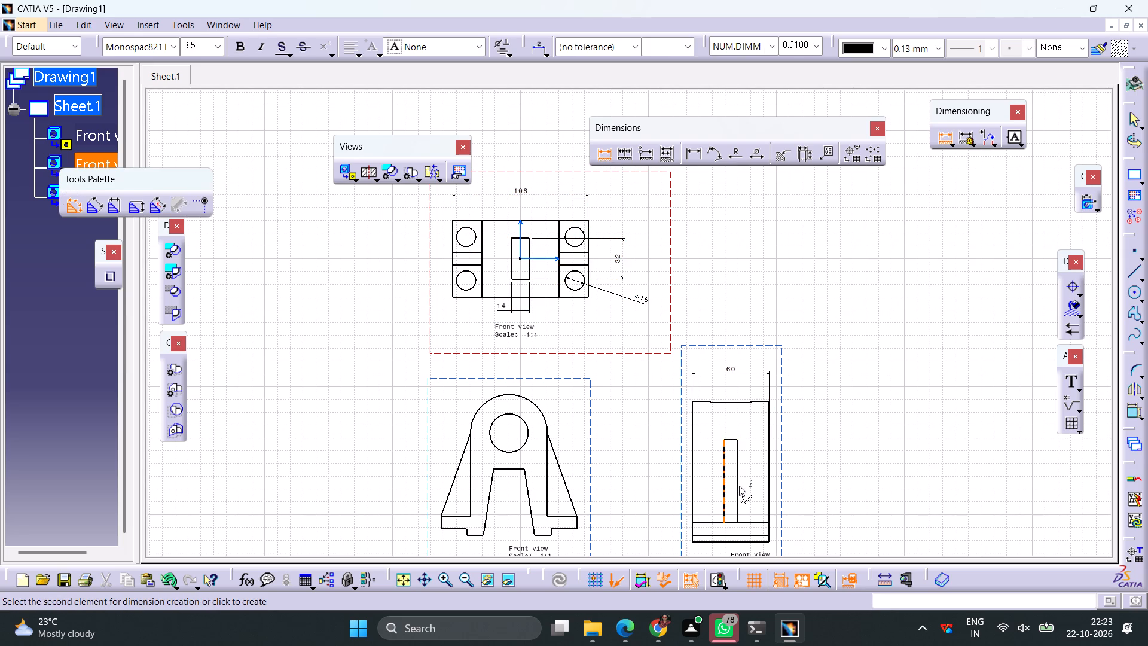
left_click(737, 489)
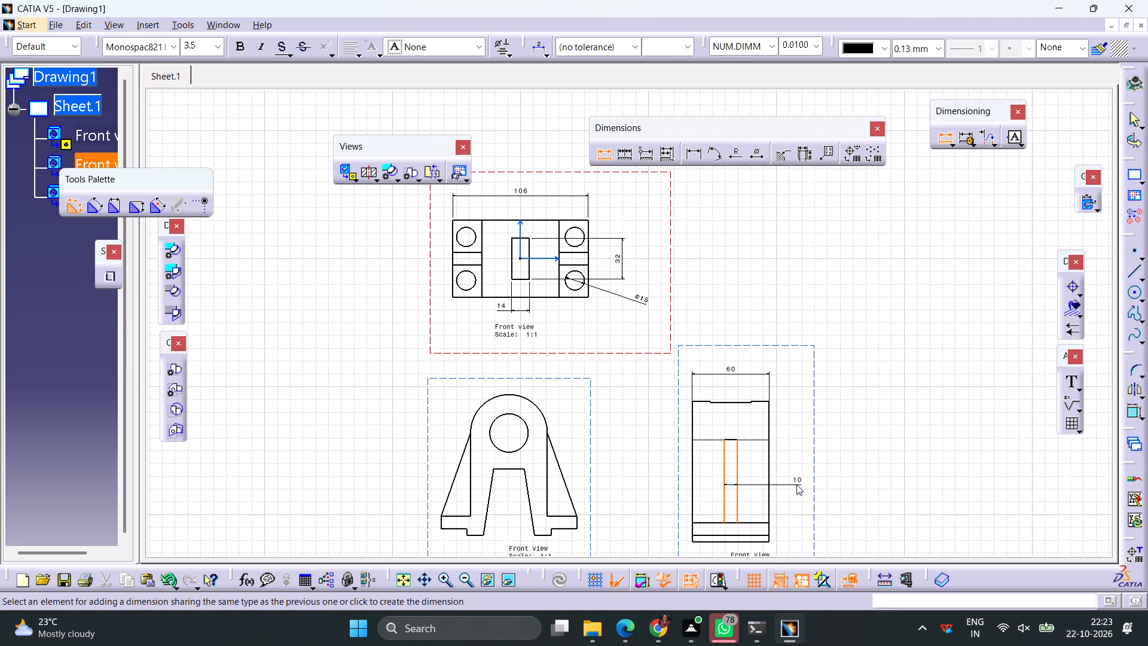
left_click(796, 484)
Add a diameter dimension to the bore and a radius dimension to the outer arc in the arched front view.
middle_click_drag(792, 513, 826, 441)
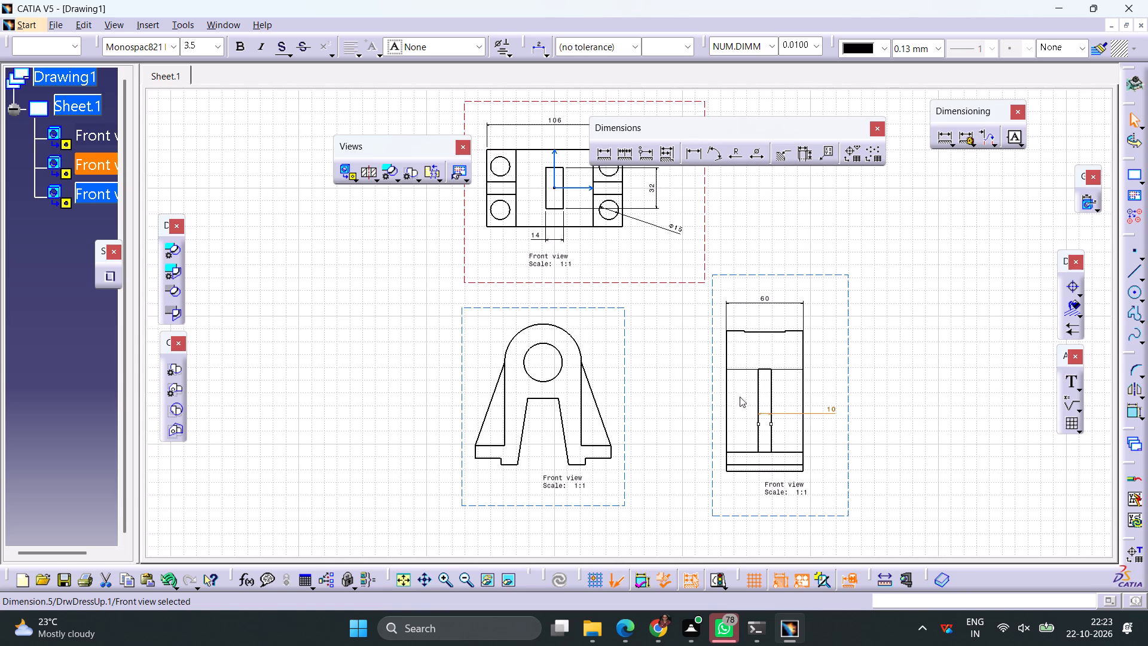
left_click(756, 151)
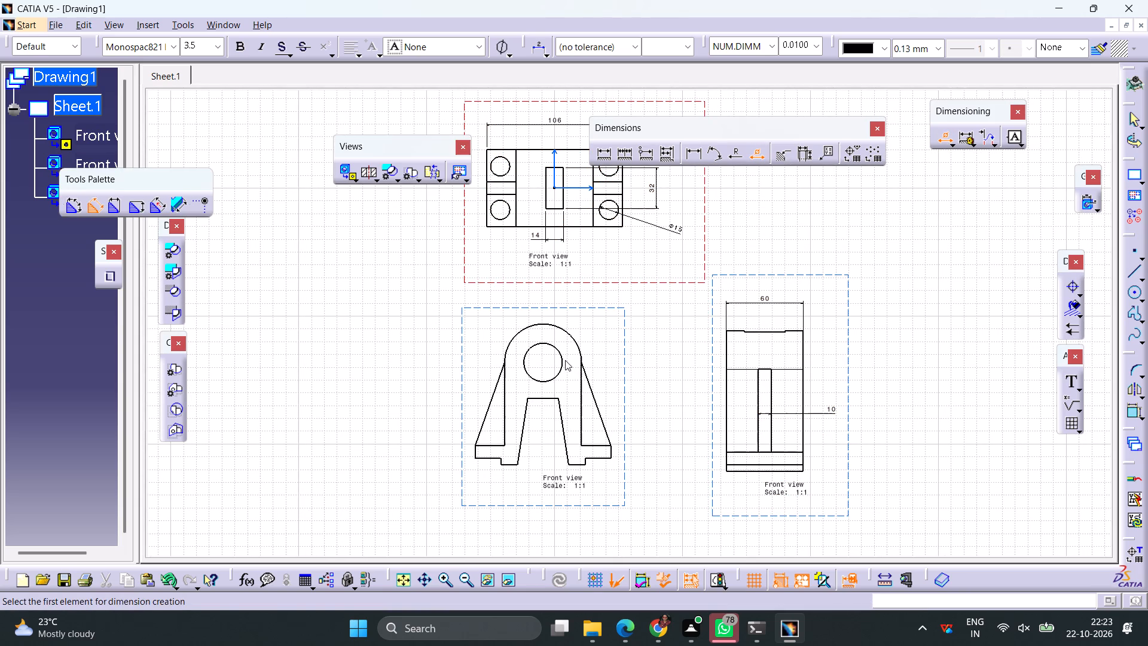
left_click(561, 361)
left_click(463, 368)
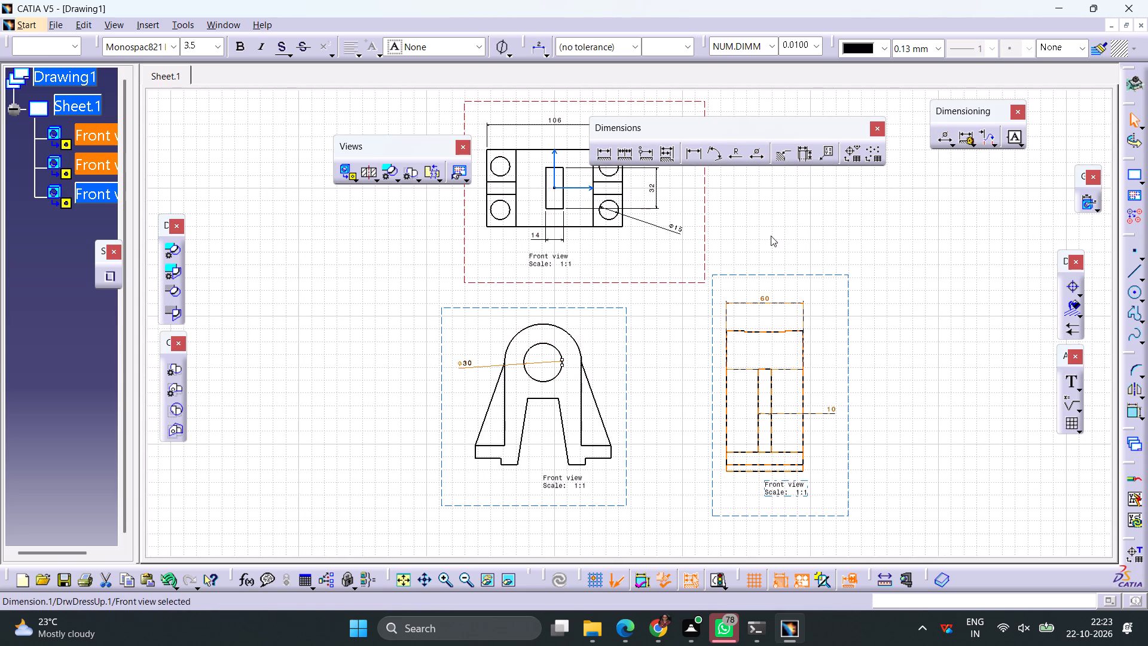
left_click(732, 154)
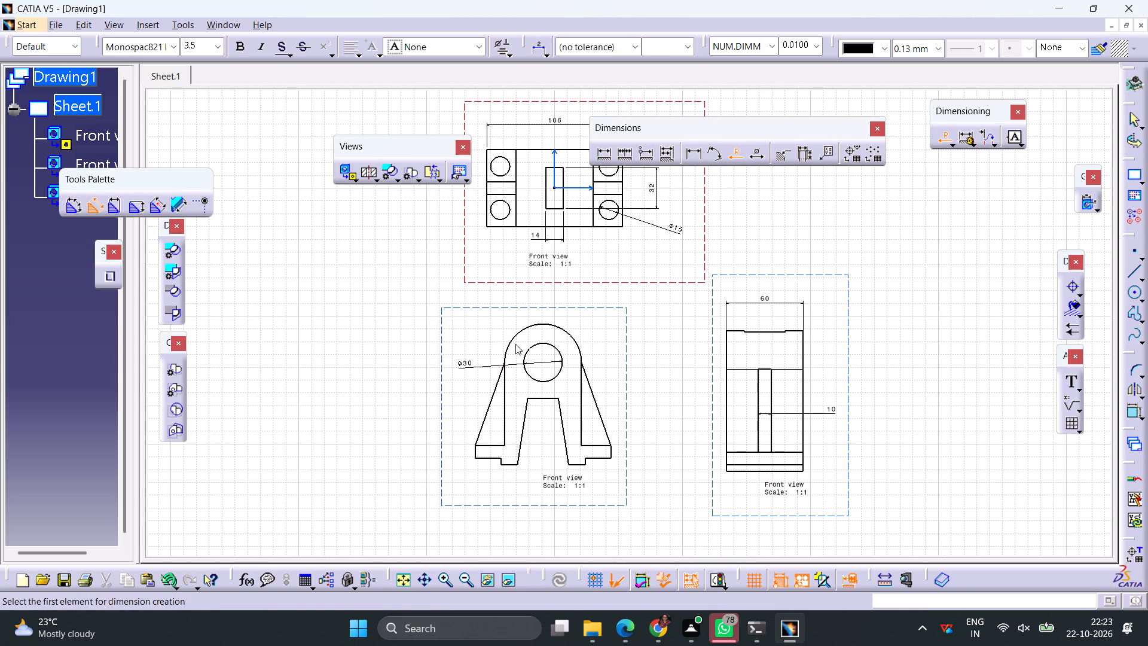
left_click(514, 336)
left_click(473, 332)
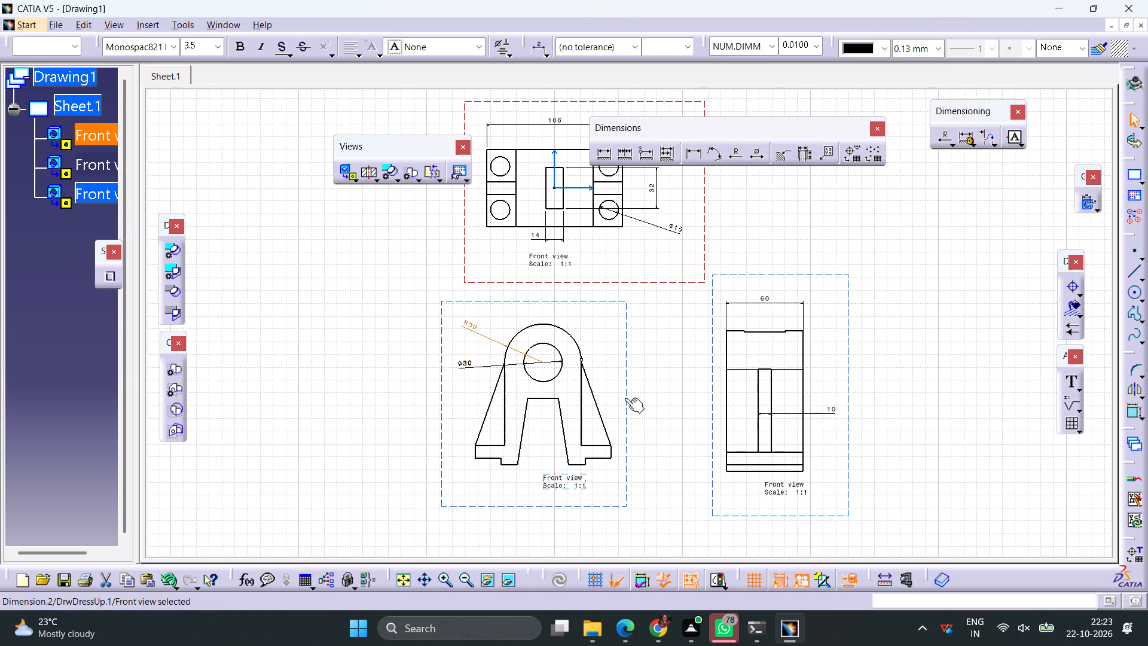
Dimension the left upright edge's height and the left base flange's thickness, placing both left of the front view.
left_click(692, 150)
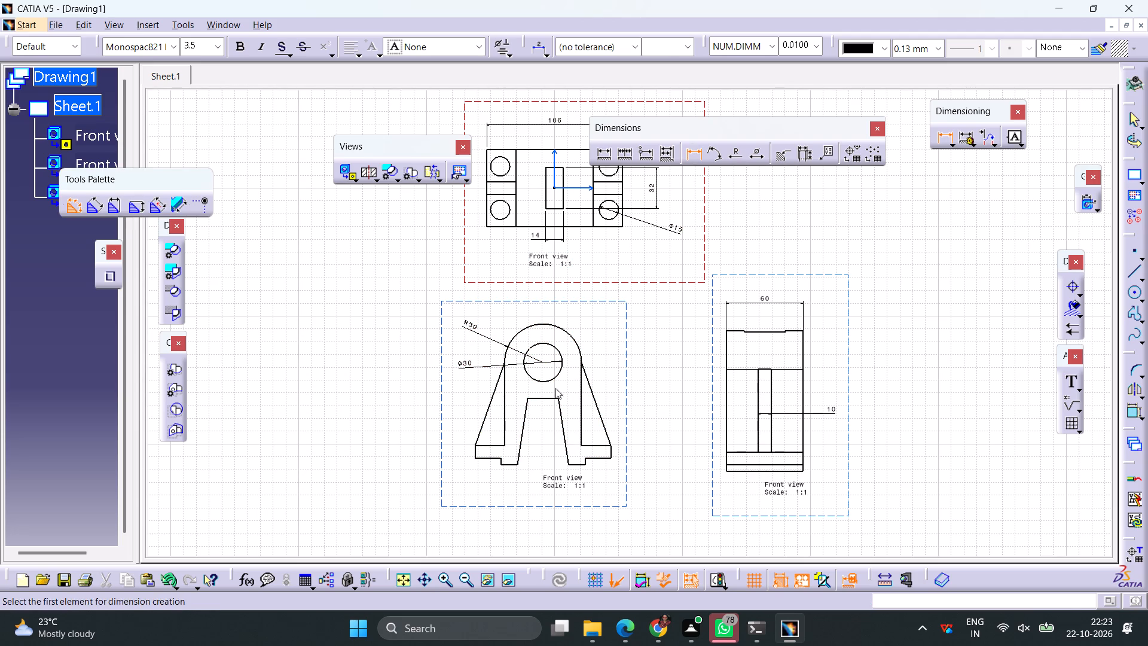
left_click(501, 418)
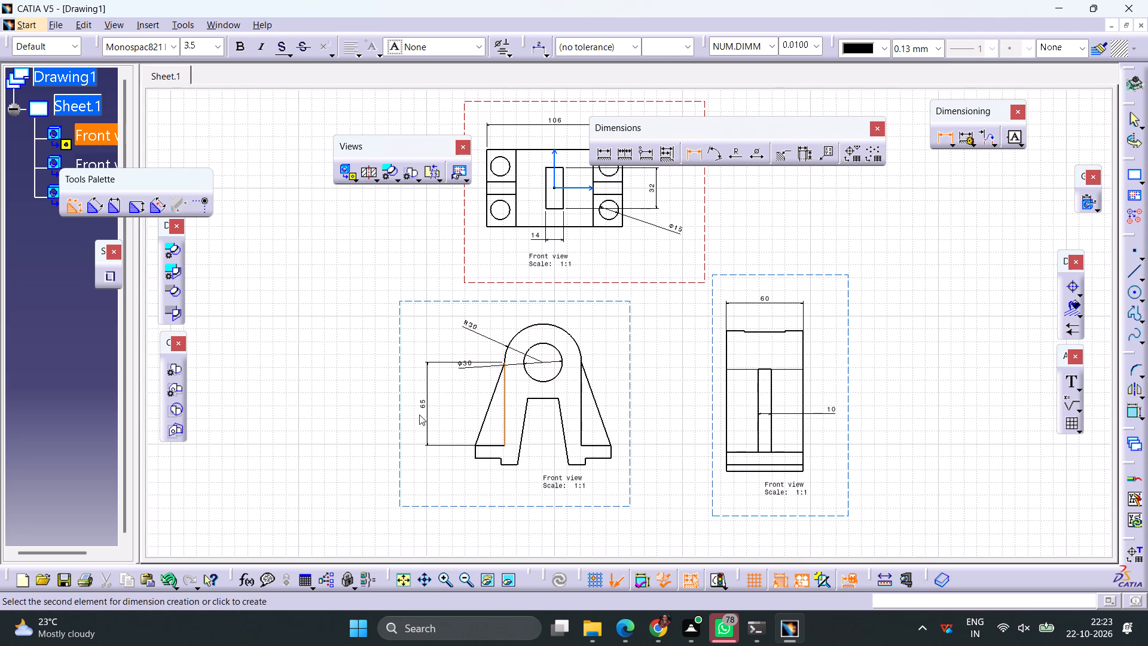
left_click(419, 415)
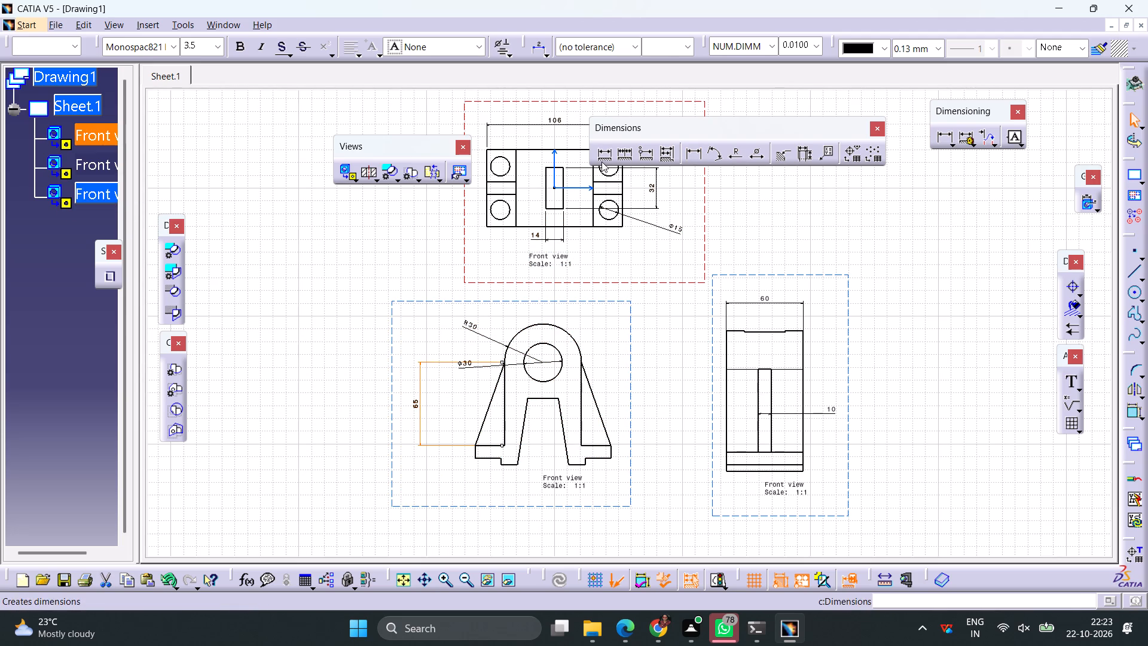
left_click(602, 161)
left_click(475, 456)
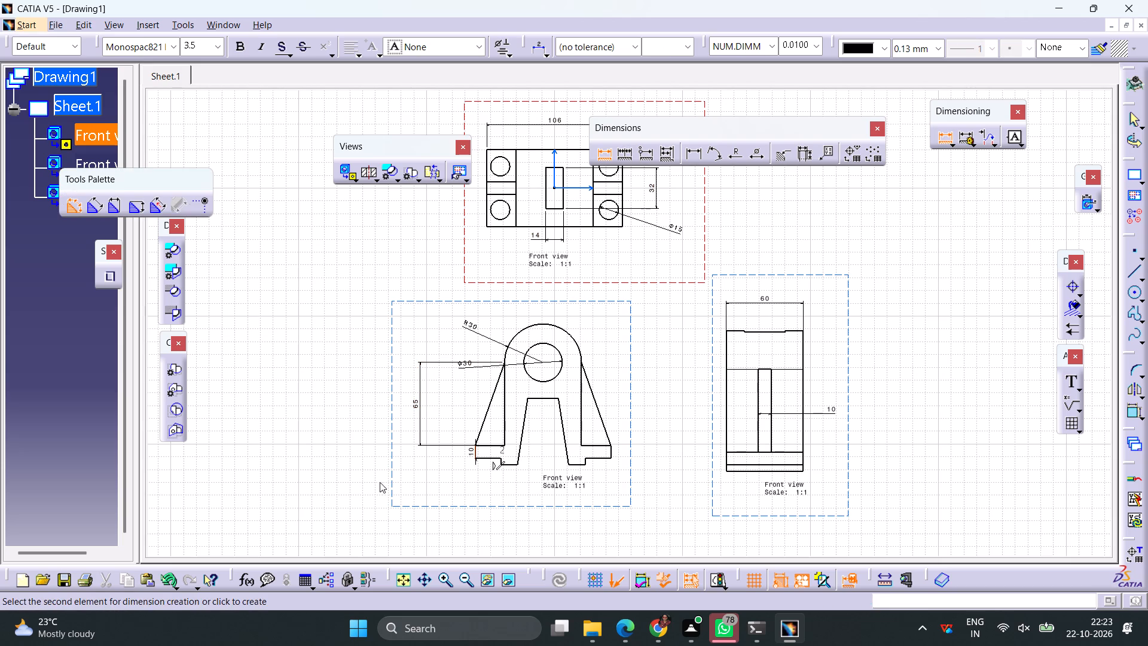
left_click(451, 464)
Dimension the height of the small step under the left base flange, placing it below left of the front view.
left_click(599, 156)
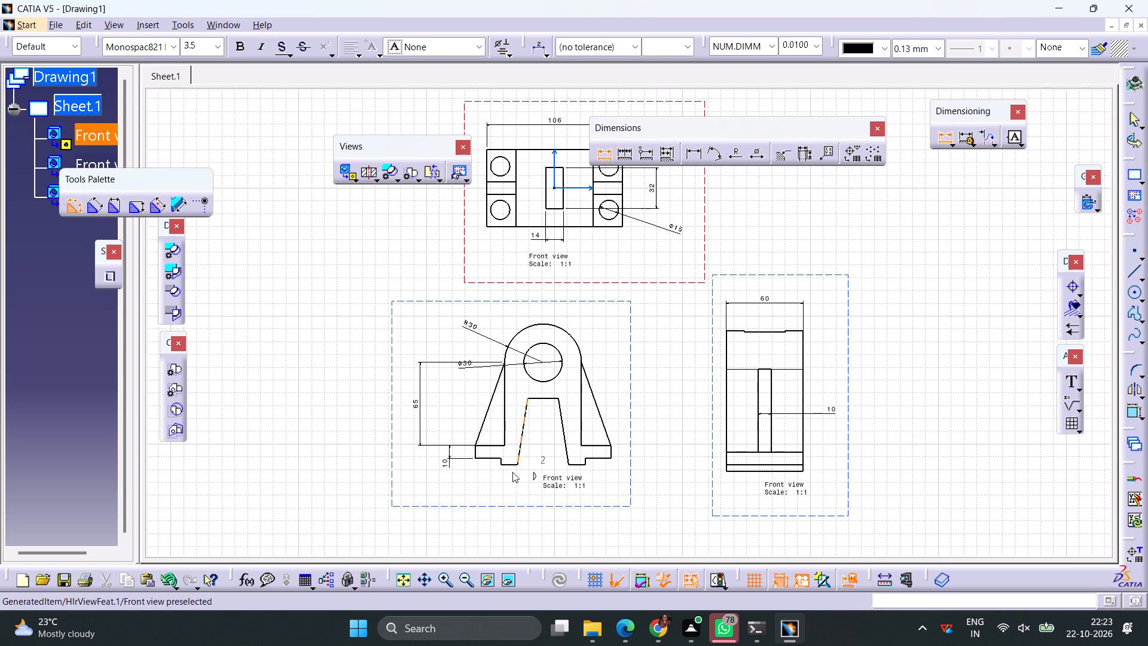
middle_click_drag(512, 473, 515, 447, "ctrl")
middle_click_drag(517, 540, 564, 447)
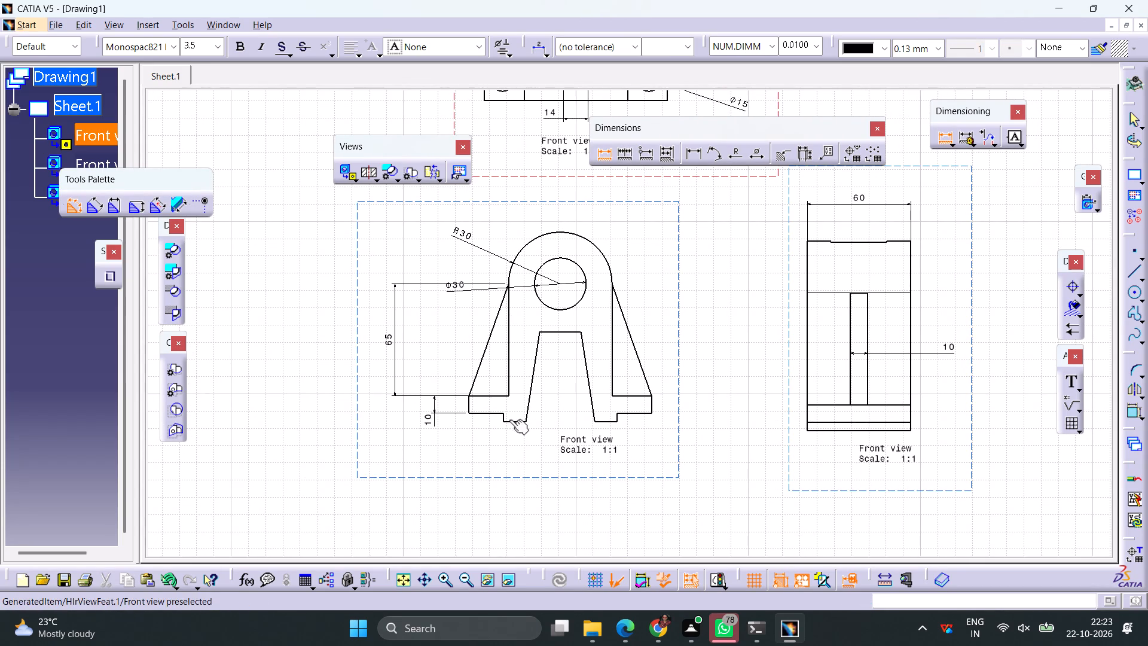
left_click(502, 419)
left_click(473, 447)
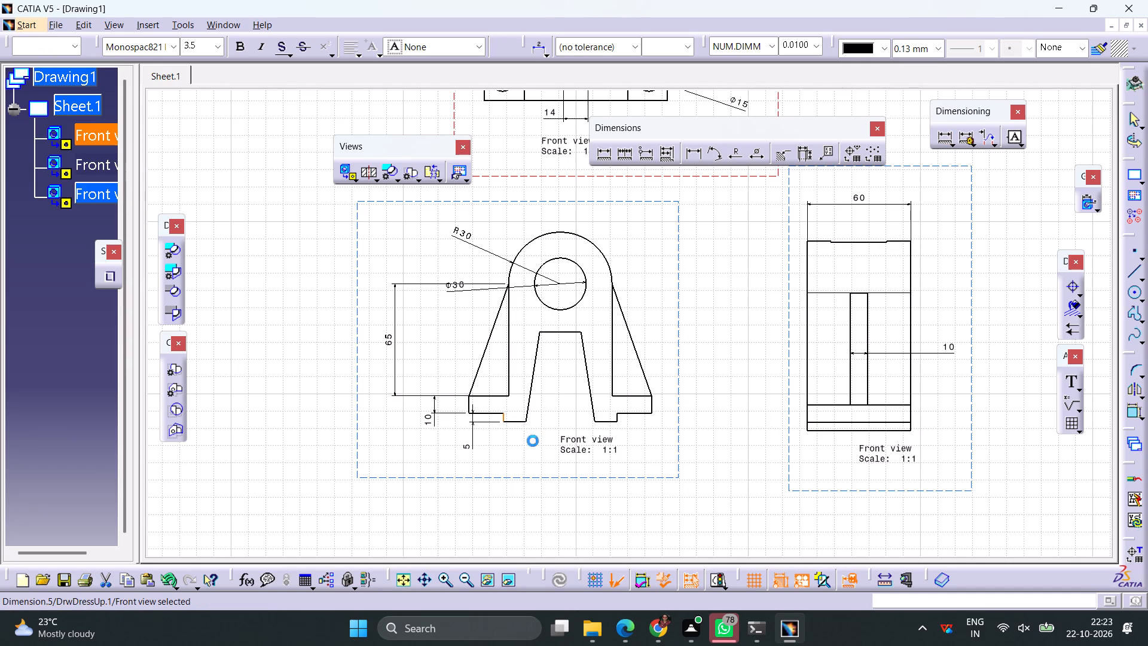
Dimension the tapered opening's height from its top edge to the foot's bottom edge, placing it right of the front view.
left_click(605, 157)
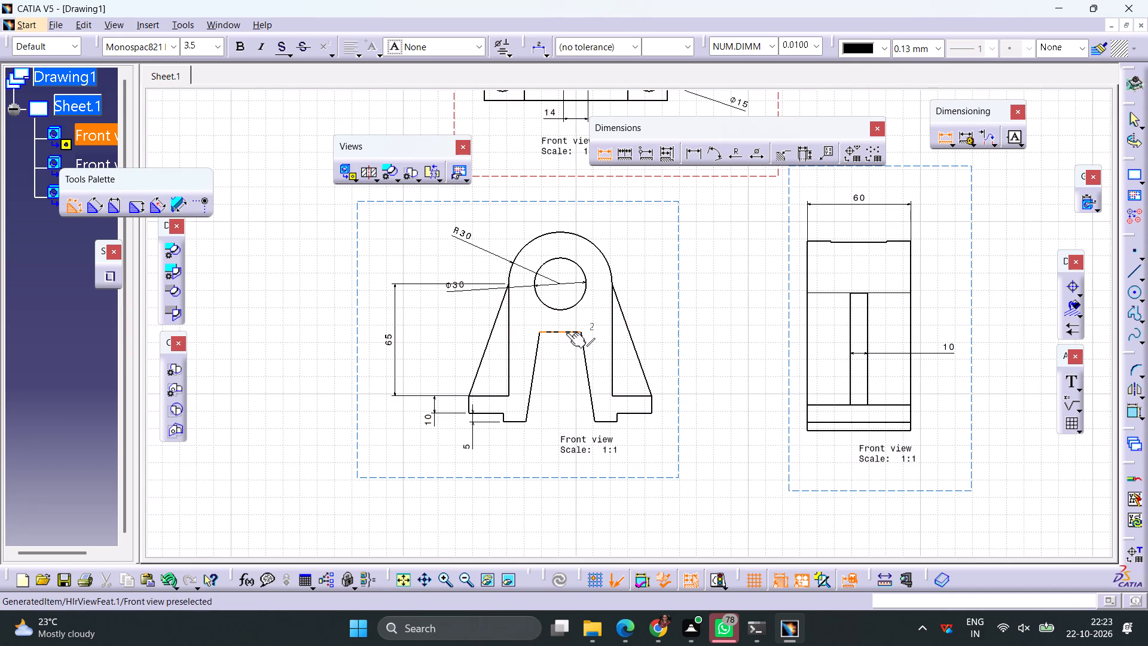
left_click(566, 333)
left_click(516, 422)
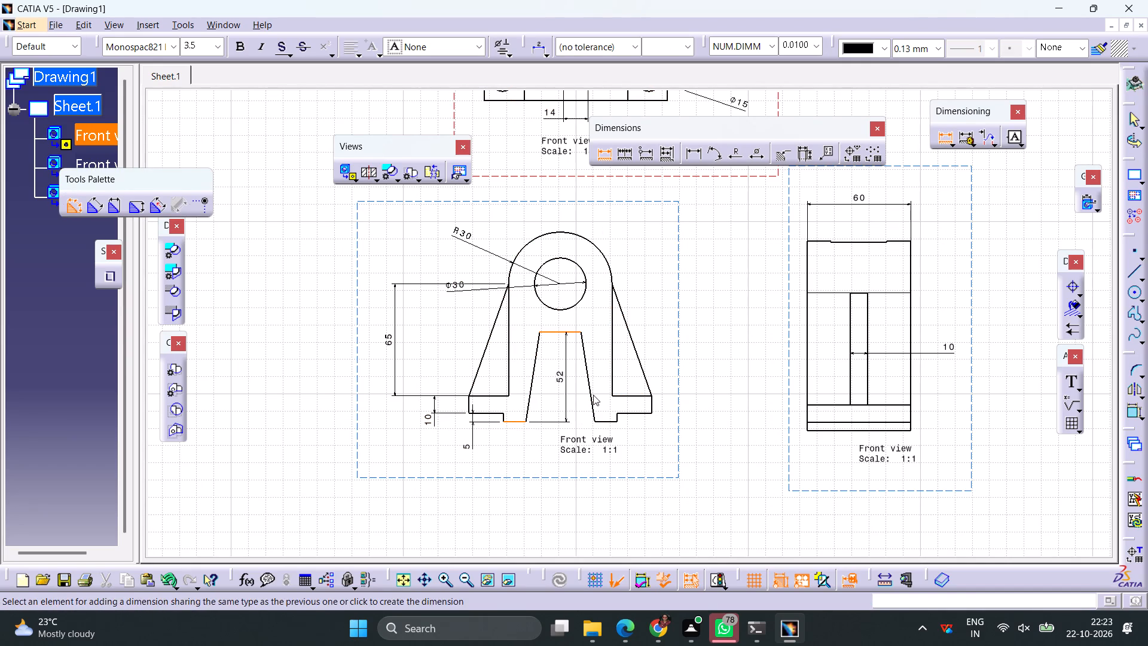
left_click(698, 385)
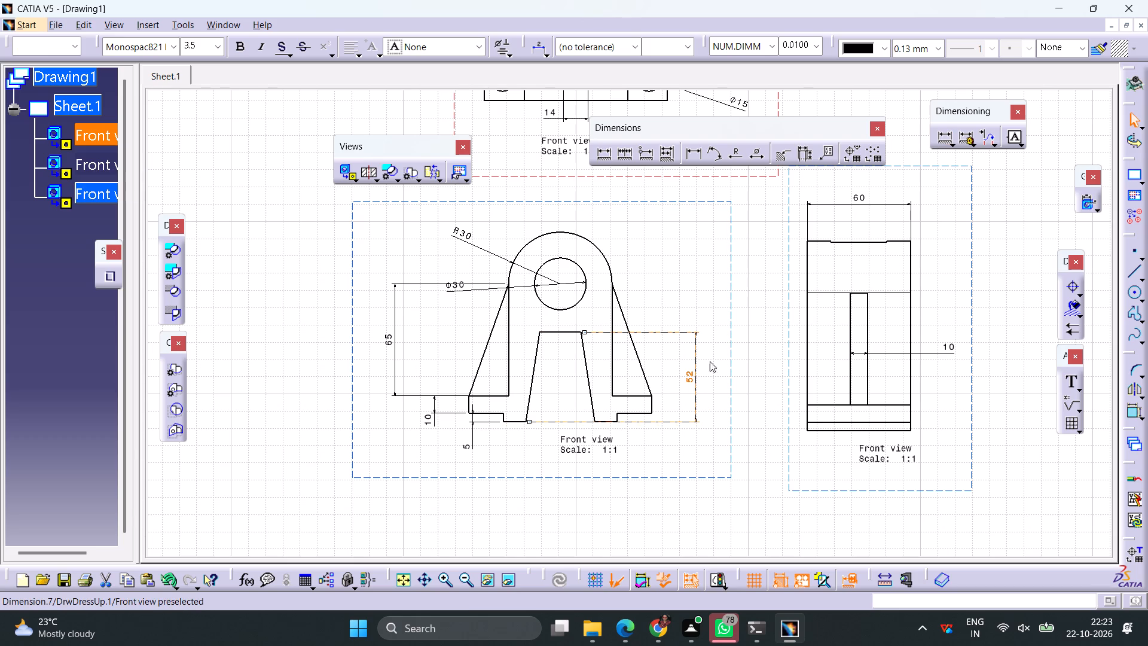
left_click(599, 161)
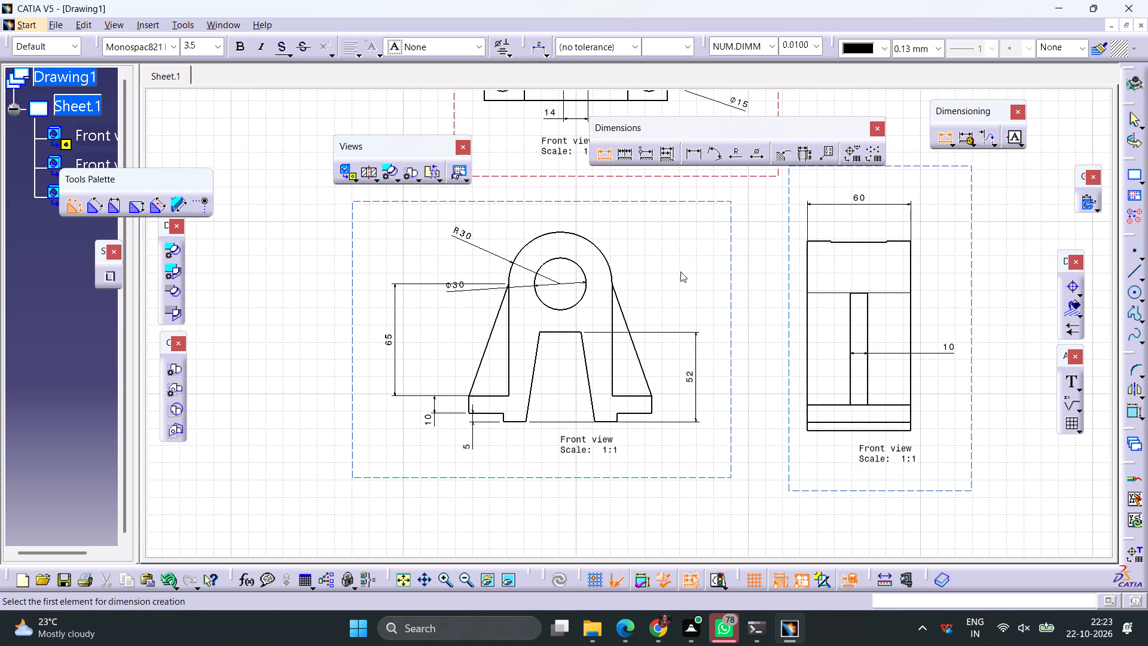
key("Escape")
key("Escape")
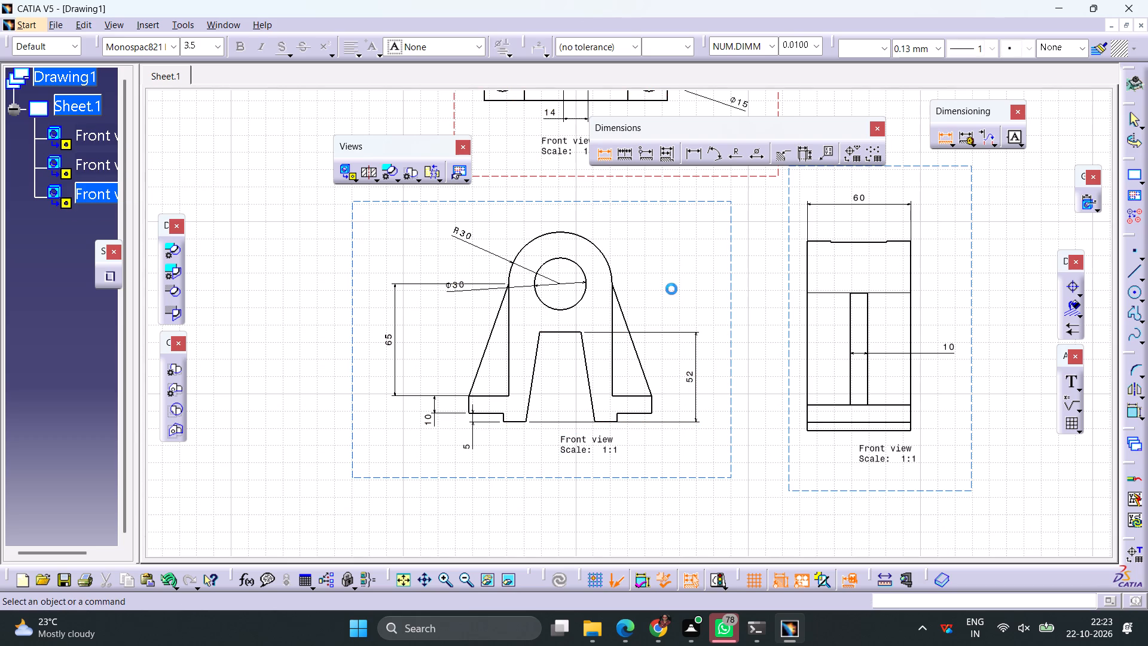
Activate the arched front view and turn on hidden lines, center lines and axis lines in its properties.
double_click(729, 272)
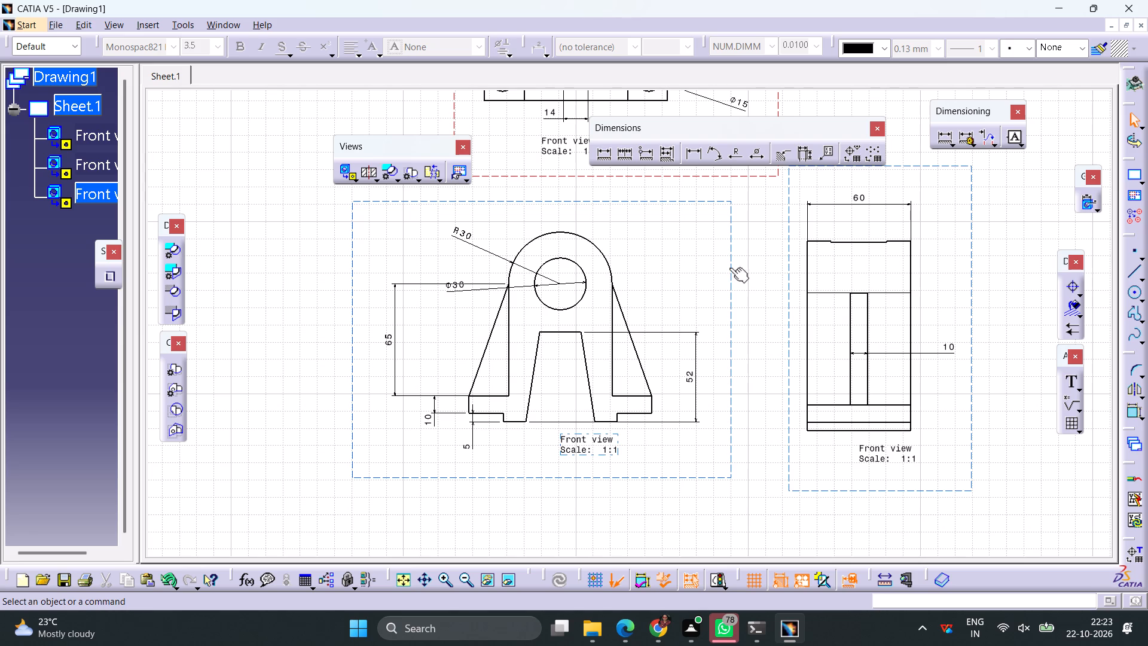
left_click(729, 267)
left_click(729, 267)
right_click(729, 267)
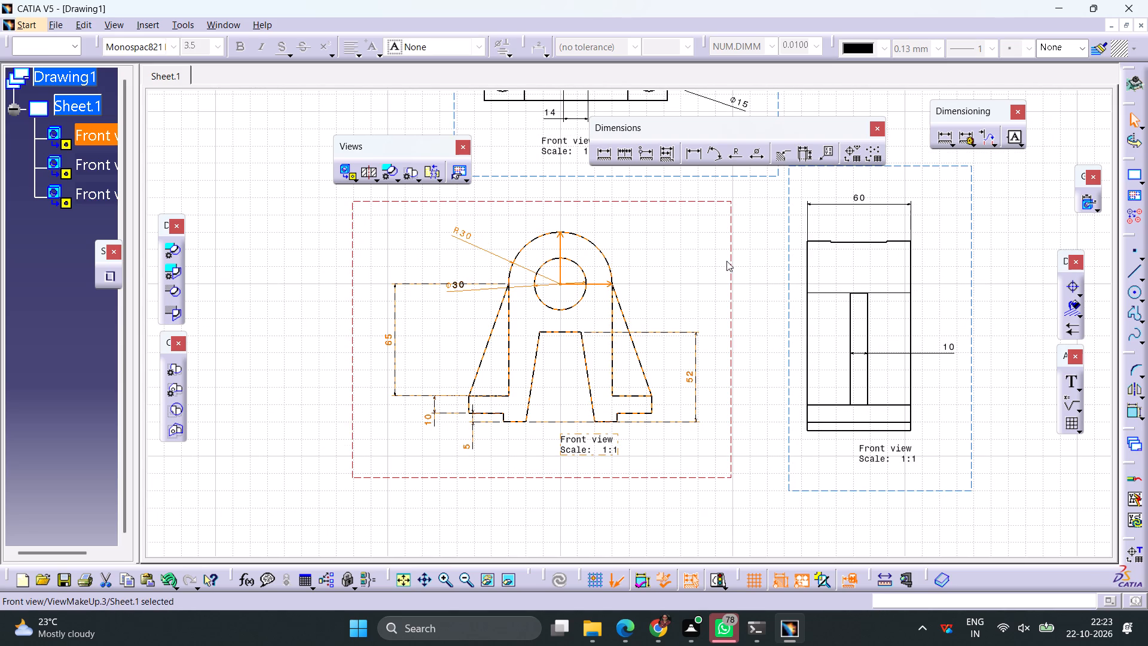
right_click(733, 270)
left_click(770, 355)
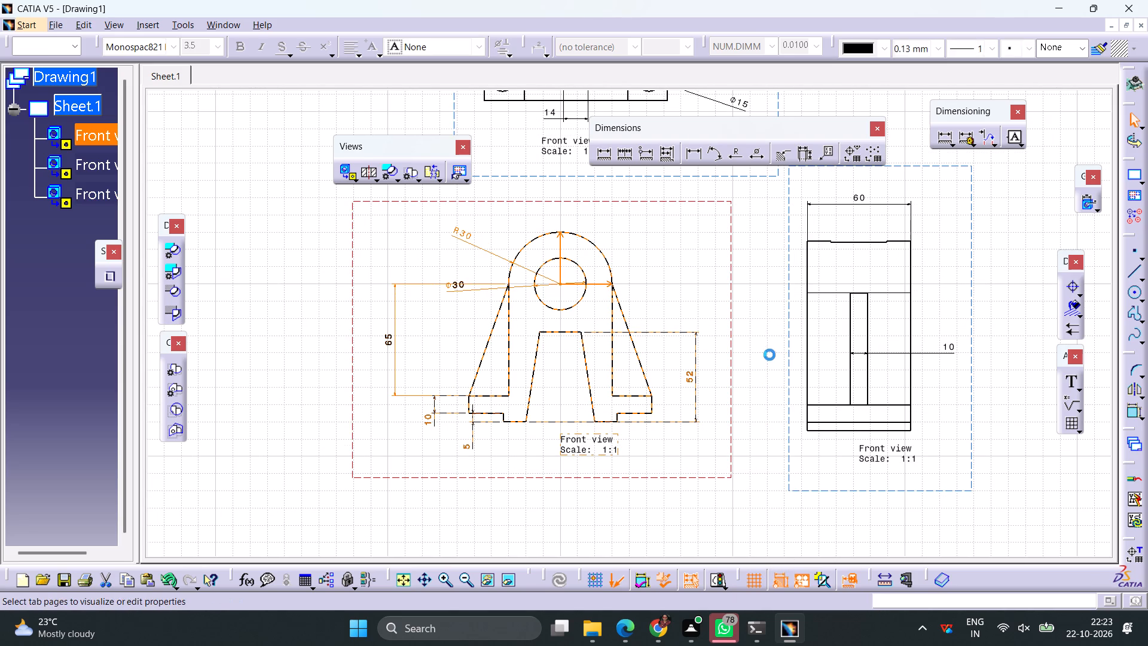
left_click(767, 316)
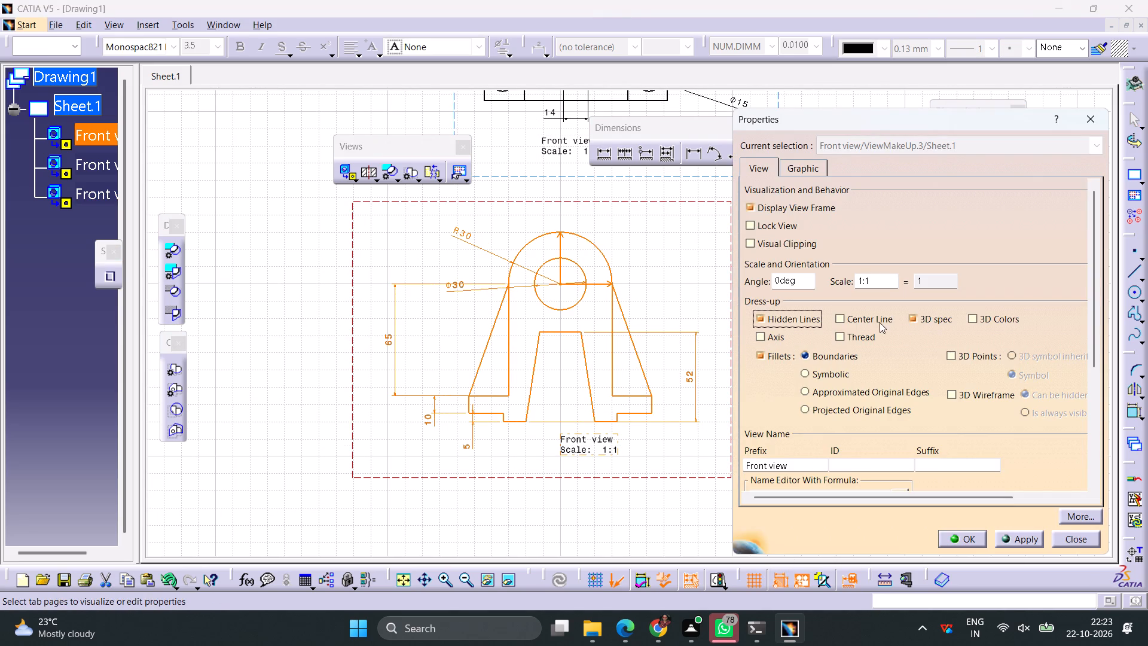
left_click(869, 321)
left_click(782, 336)
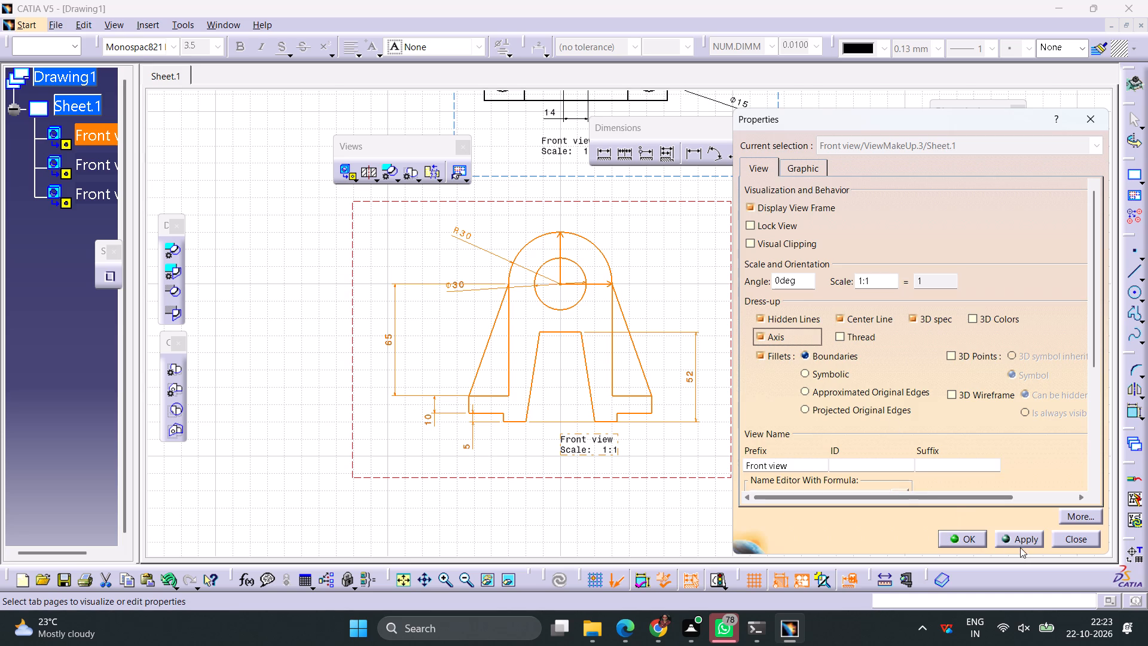
left_click(1020, 542)
left_click(972, 540)
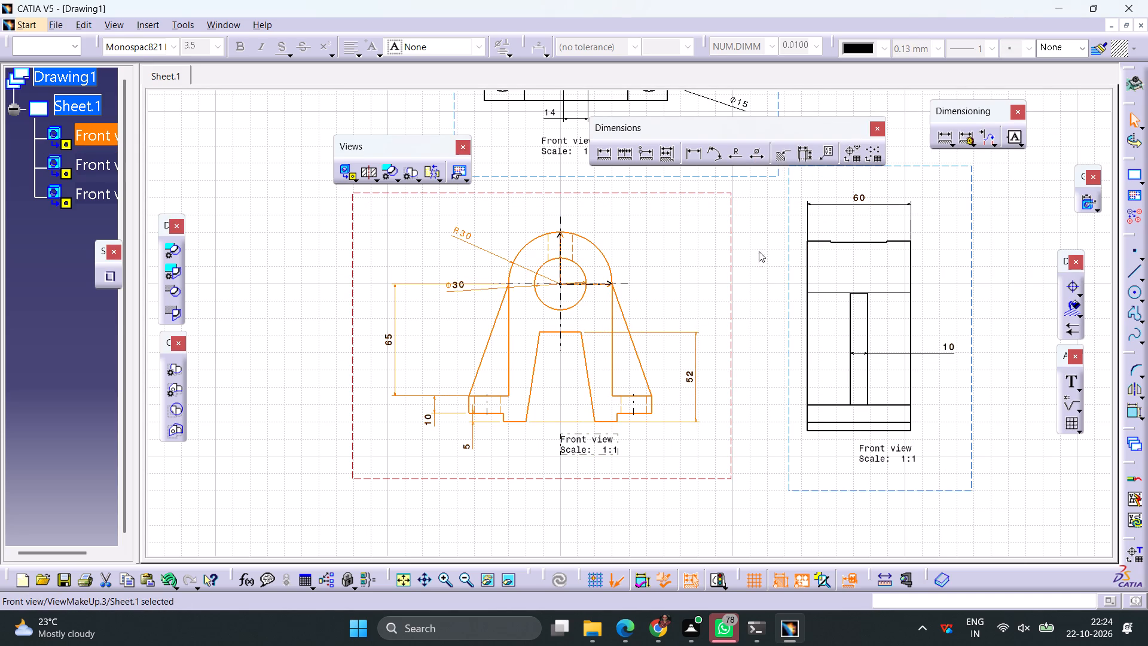
Dimension from the vertical centre axis to the right outer base edge below the front view, moving the view label below it.
left_click(606, 153)
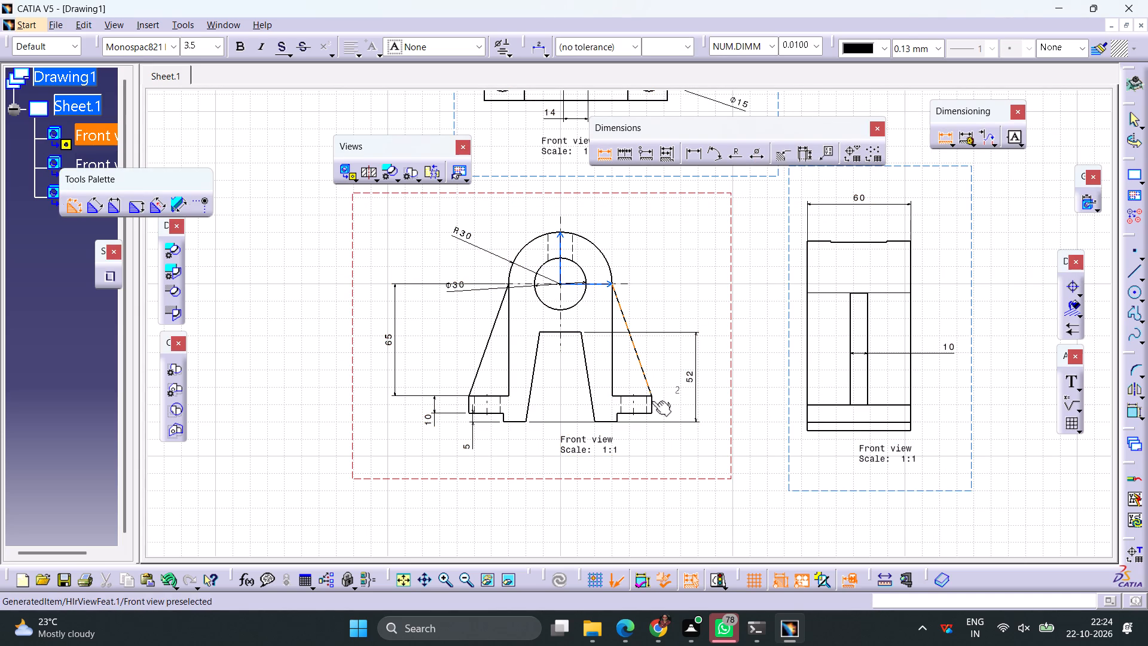
left_click(650, 405)
left_click(560, 272)
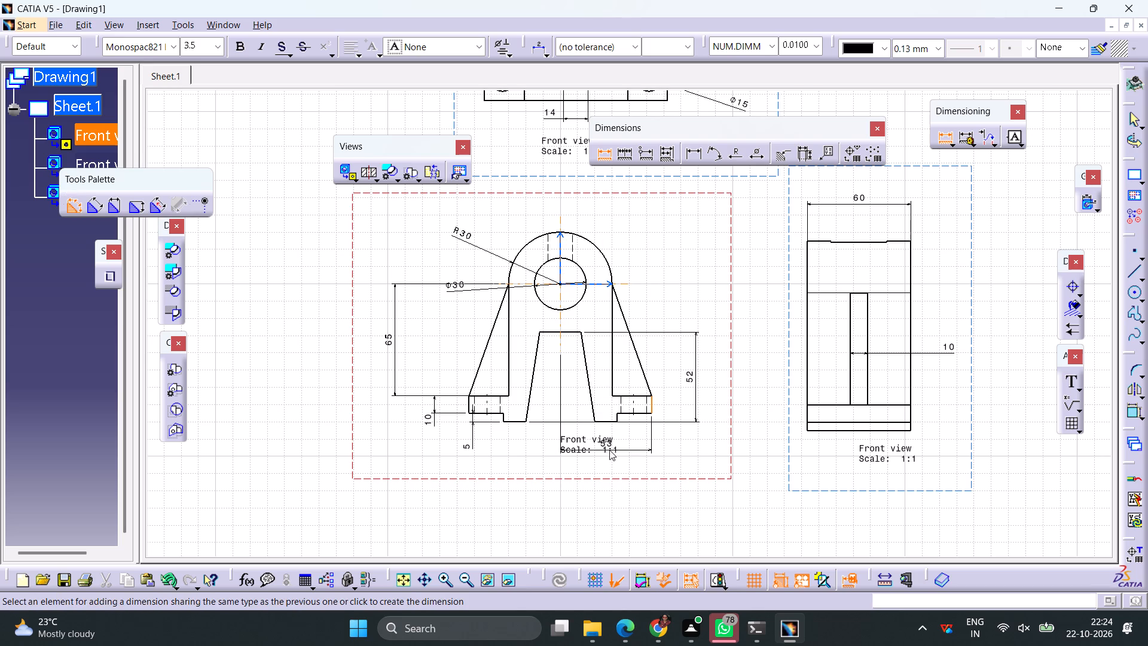
left_click(622, 443)
left_click_drag(587, 450, 585, 514)
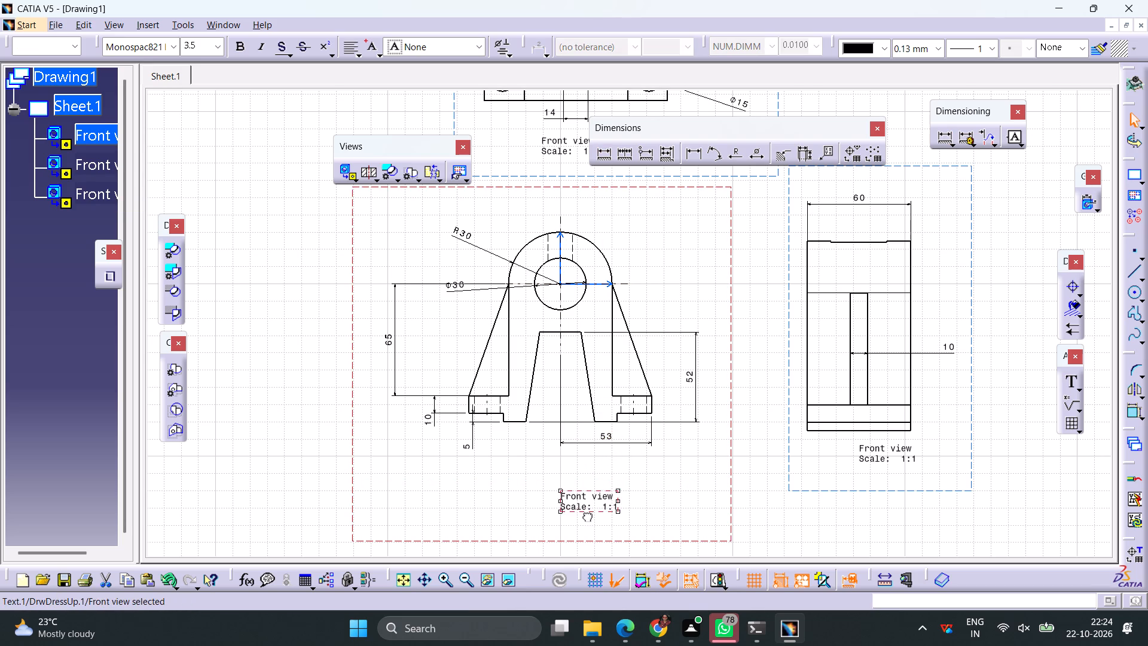
left_click_drag(585, 514, 569, 511)
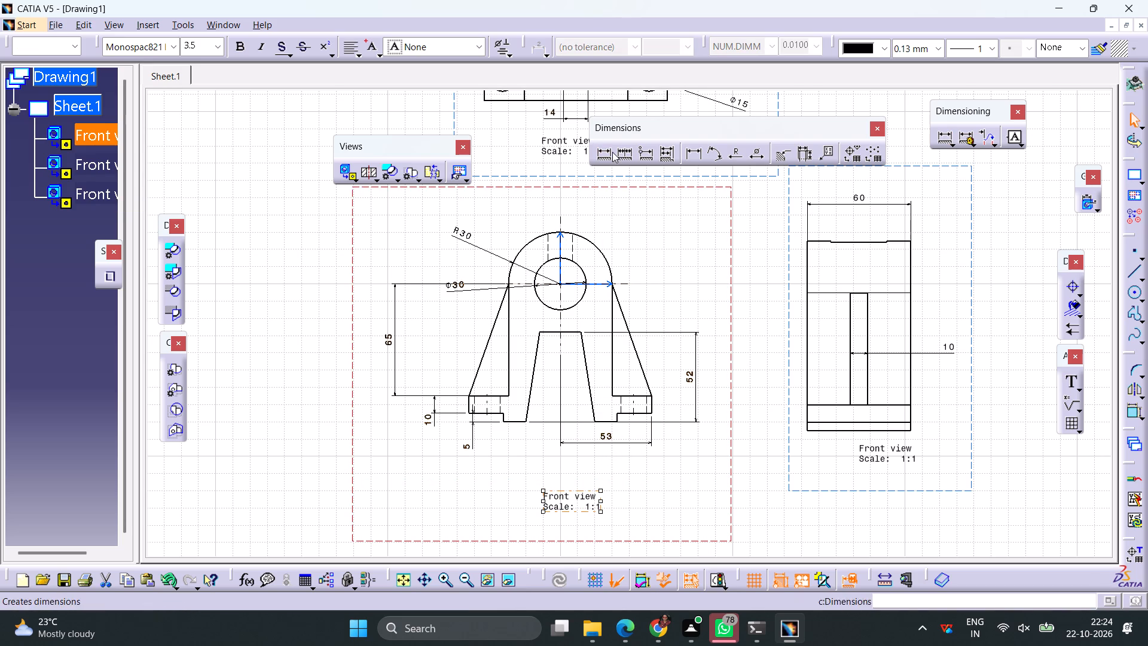
Dimension from the vertical centre axis to the right foot's outer edge, placing it below the outer base edge dimension.
left_click(607, 154)
left_click(618, 420)
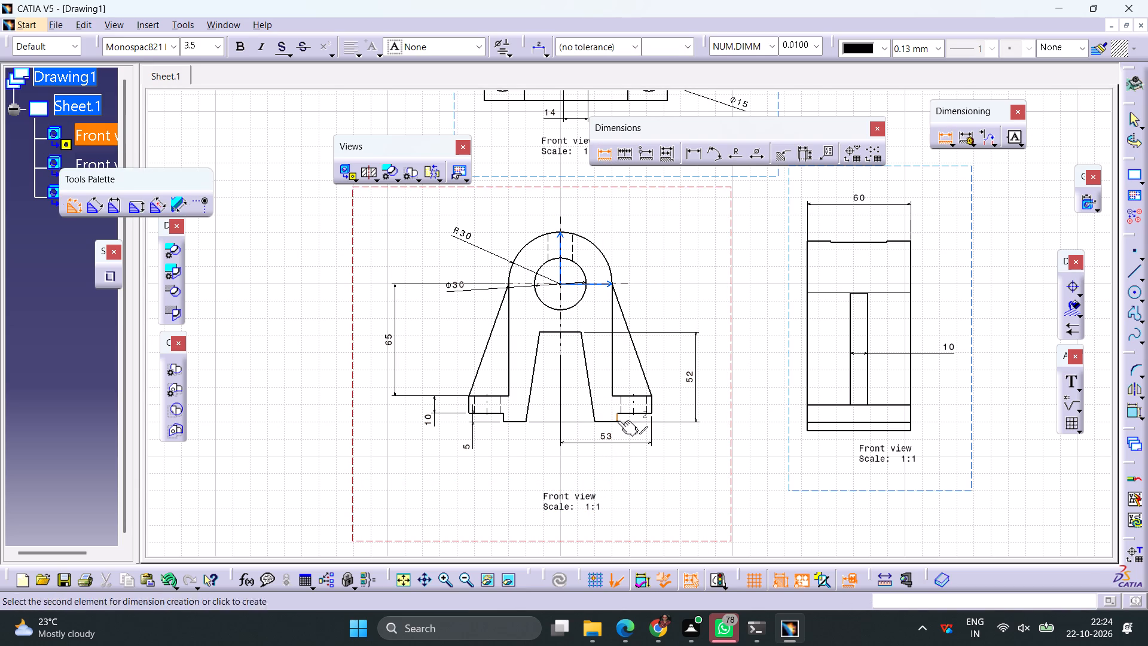
left_click(560, 270)
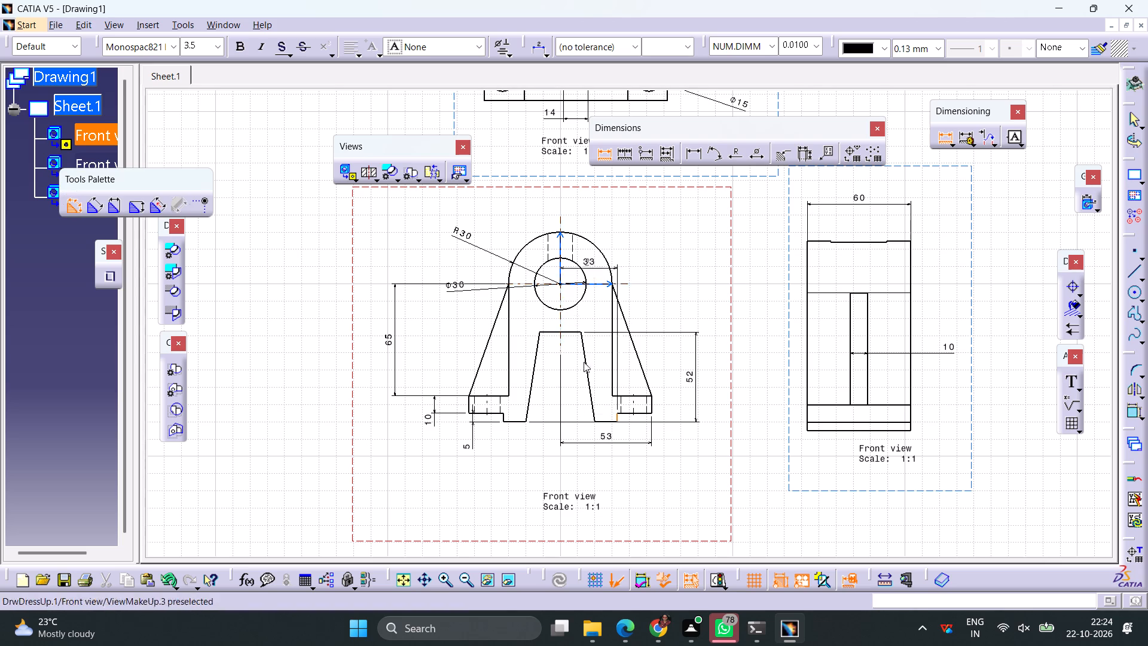
left_click(604, 462)
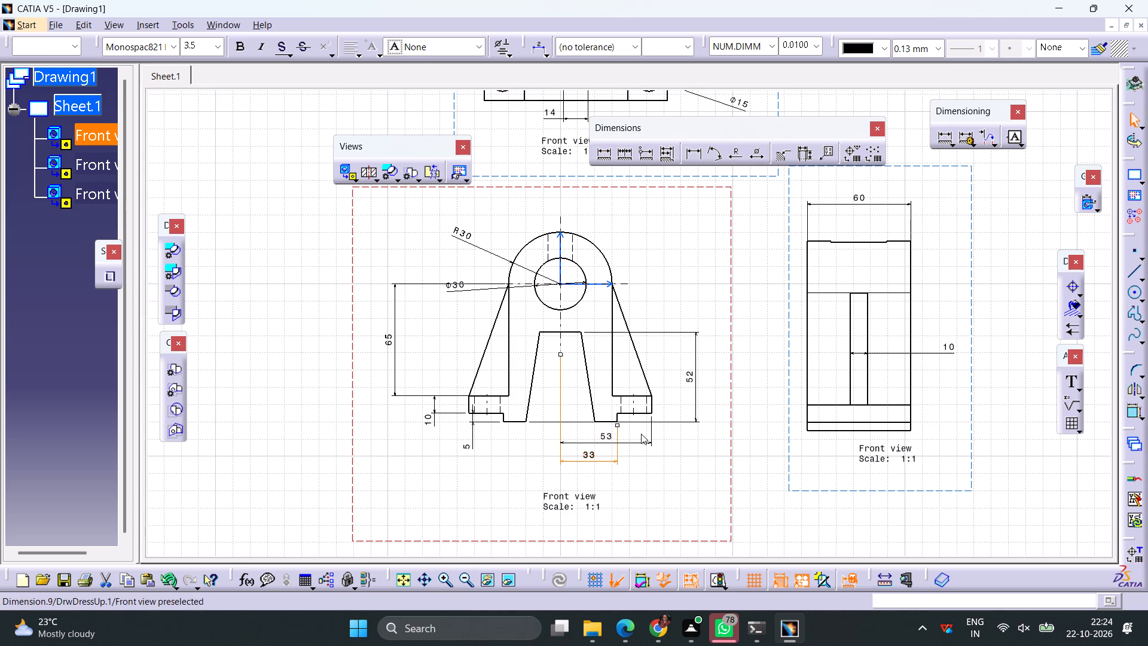
Dimension from the vertical centre axis to the tapered opening's lower right corner, placing it just above the existing base dimensions of the front view.
left_click(609, 161)
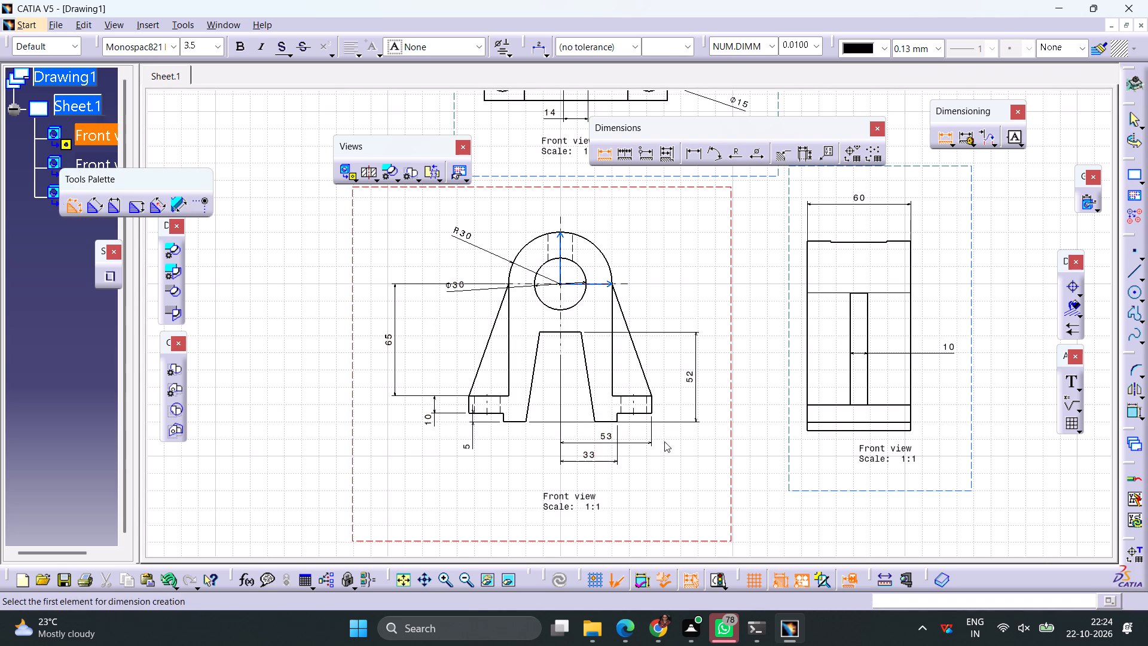
left_click(561, 272)
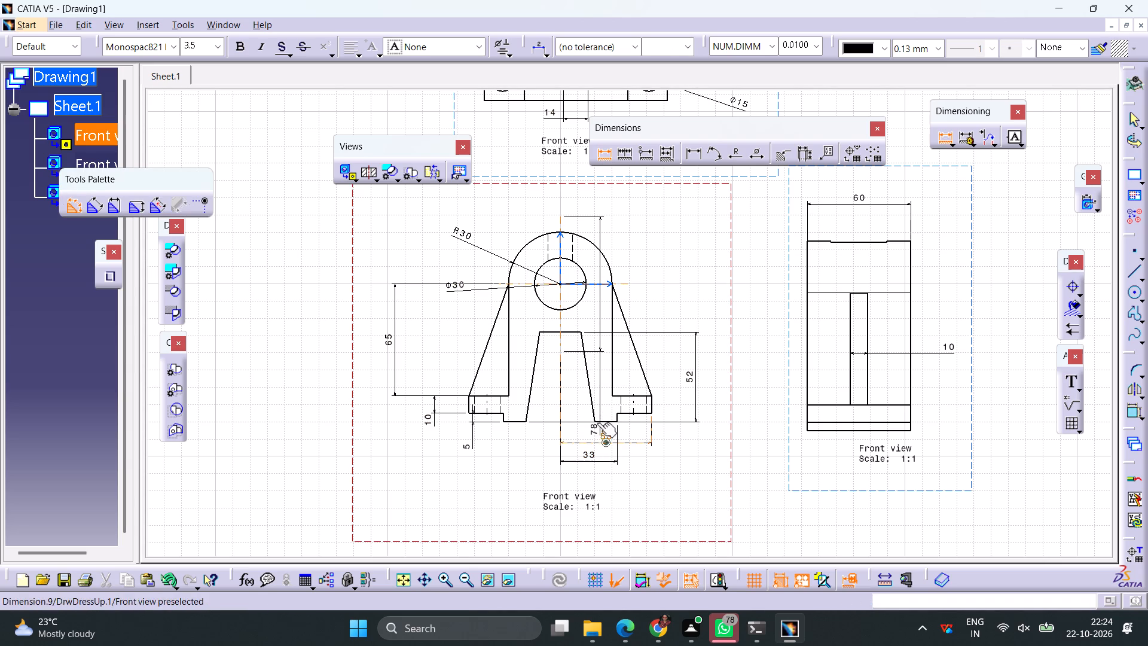
left_click(593, 420)
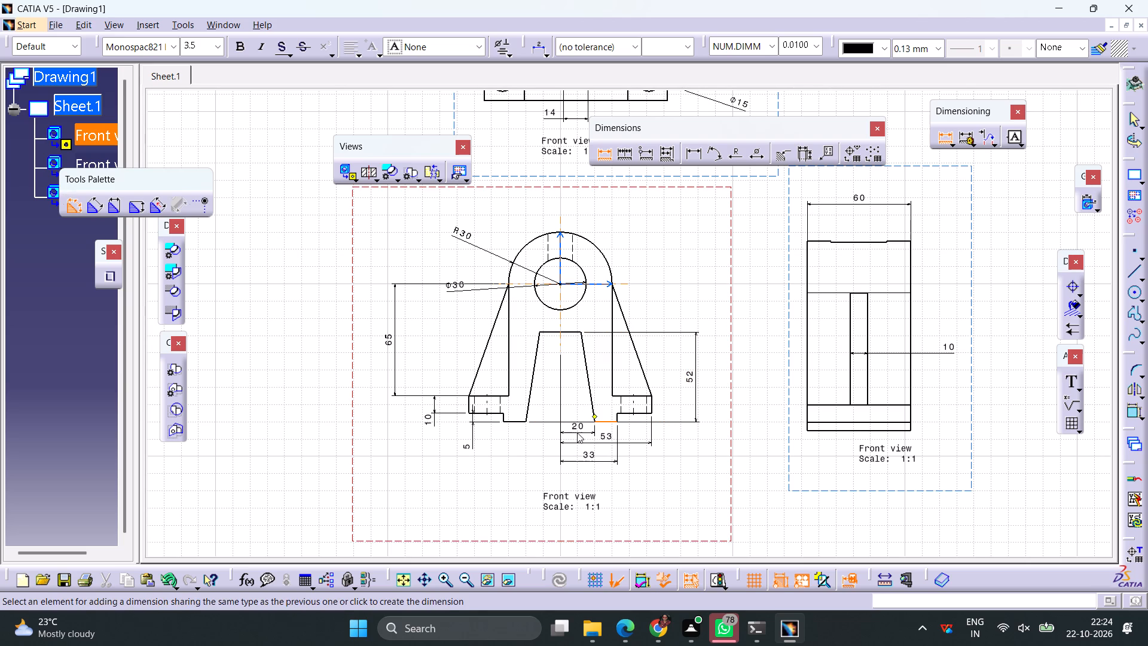
left_click(577, 432)
Move the plan view with the four holes up and to the left, so it sits above the arched front view.
middle_click_drag(667, 469, 666, 515, "ctrl")
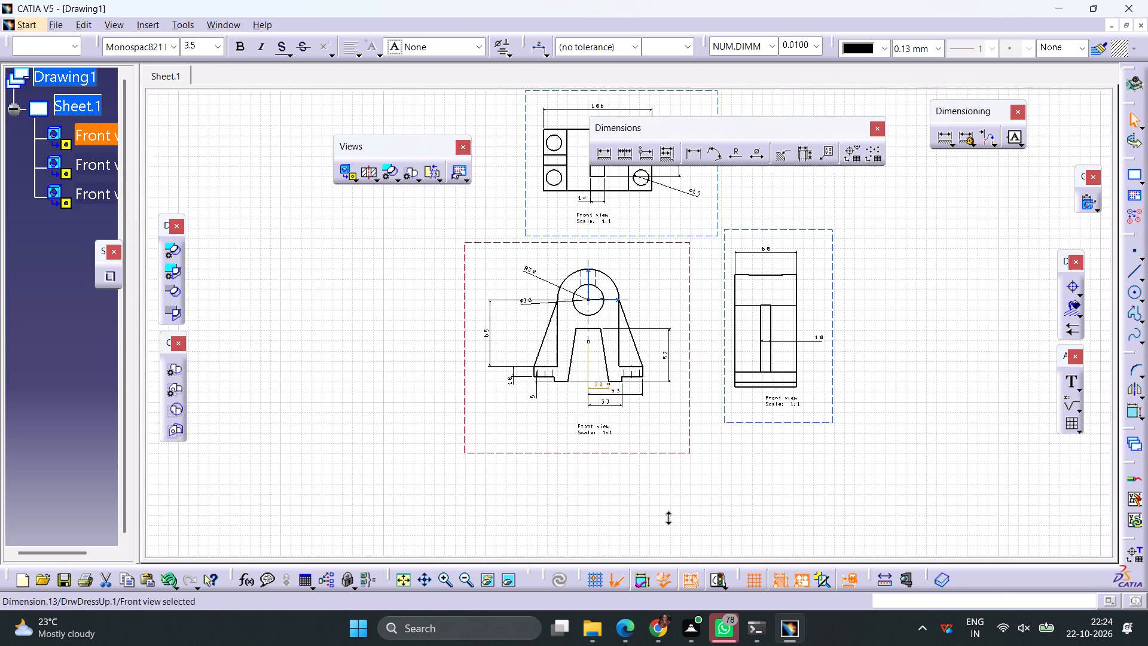
middle_click_drag(666, 515, 667, 514, "ctrl")
middle_click_drag(889, 378, 887, 403, "ctrl")
middle_click_drag(844, 298, 819, 379)
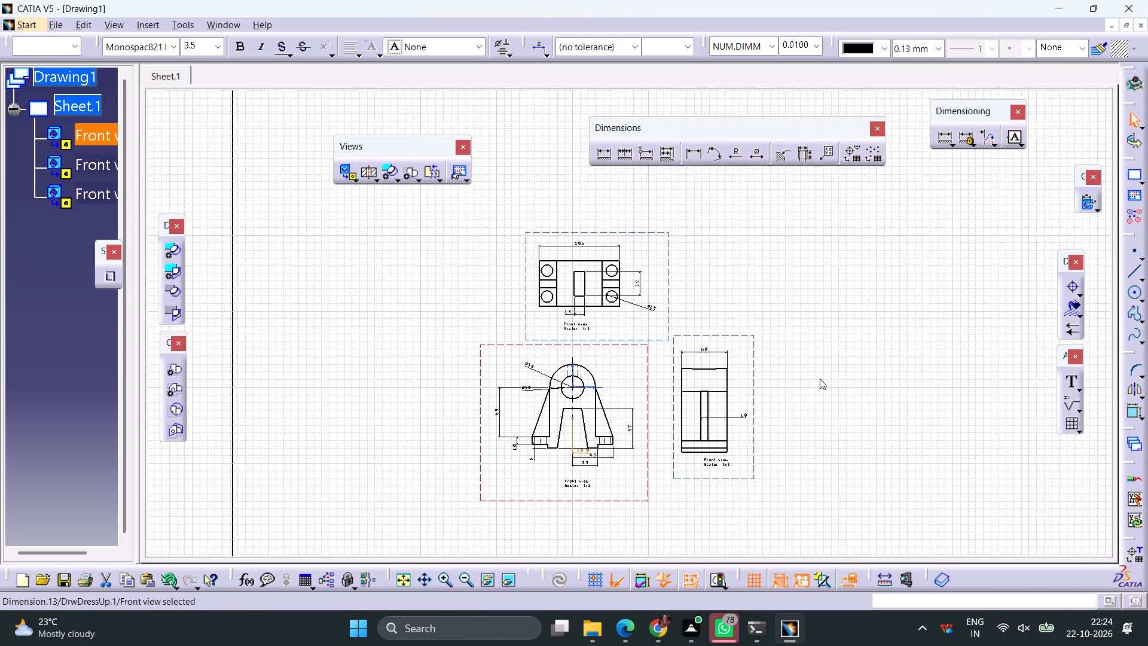
left_click_drag(524, 278, 488, 264)
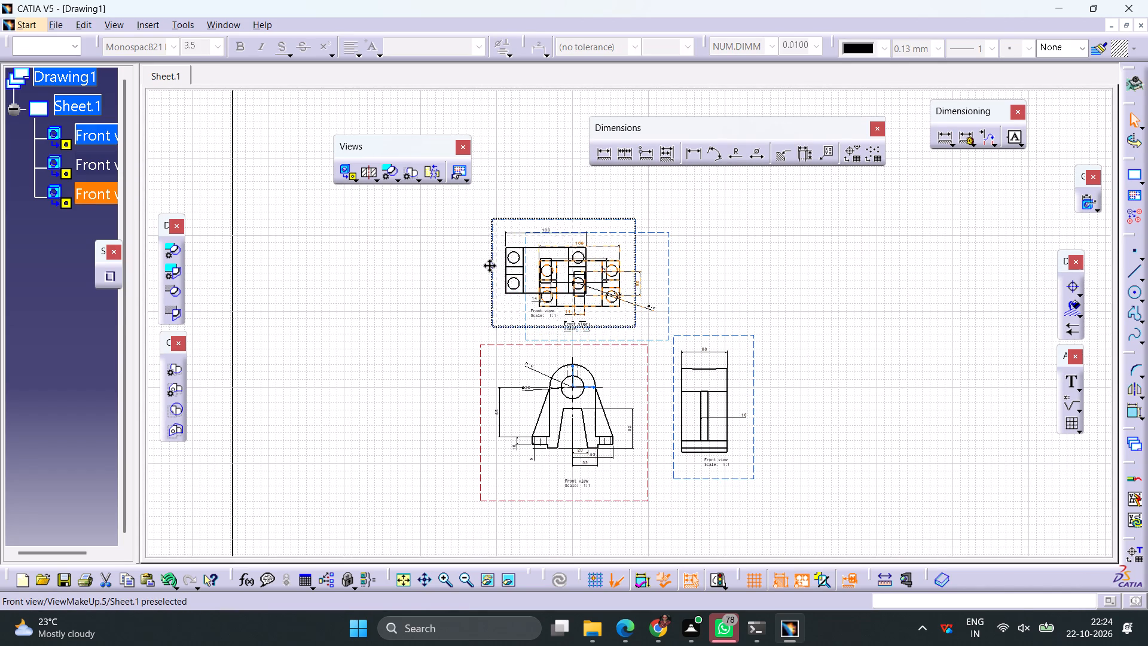
left_click_drag(488, 264, 486, 261)
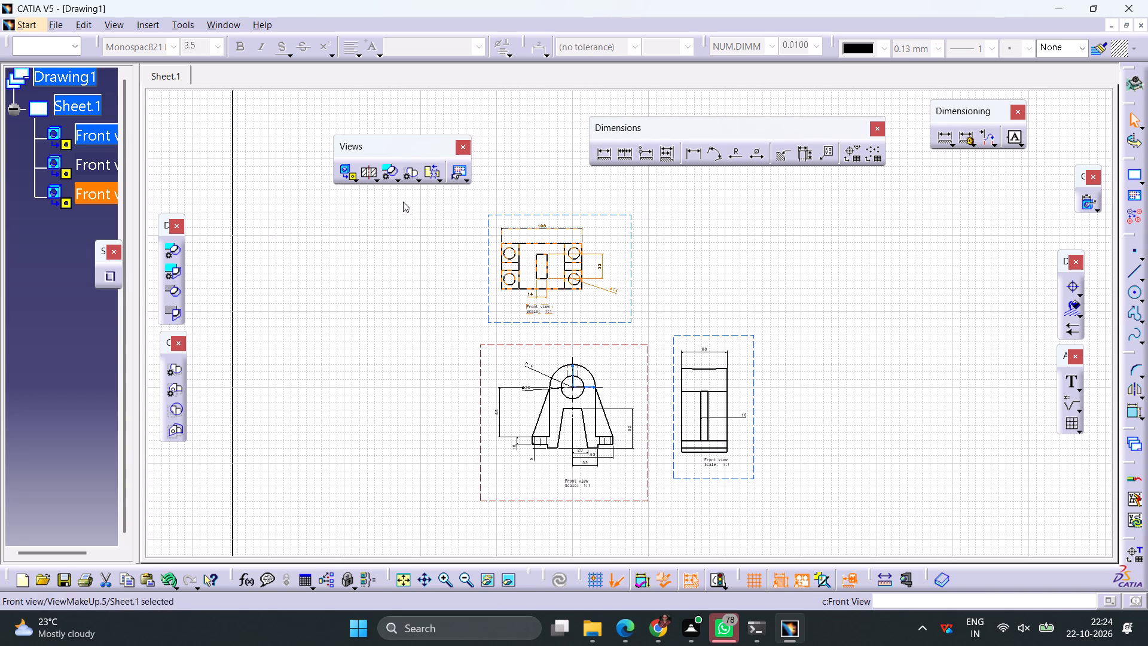
Create an isometric view of the bracket from part 2.CATPart, placed on the sheet to the right of the other views.
left_click(355, 181)
left_click(479, 200)
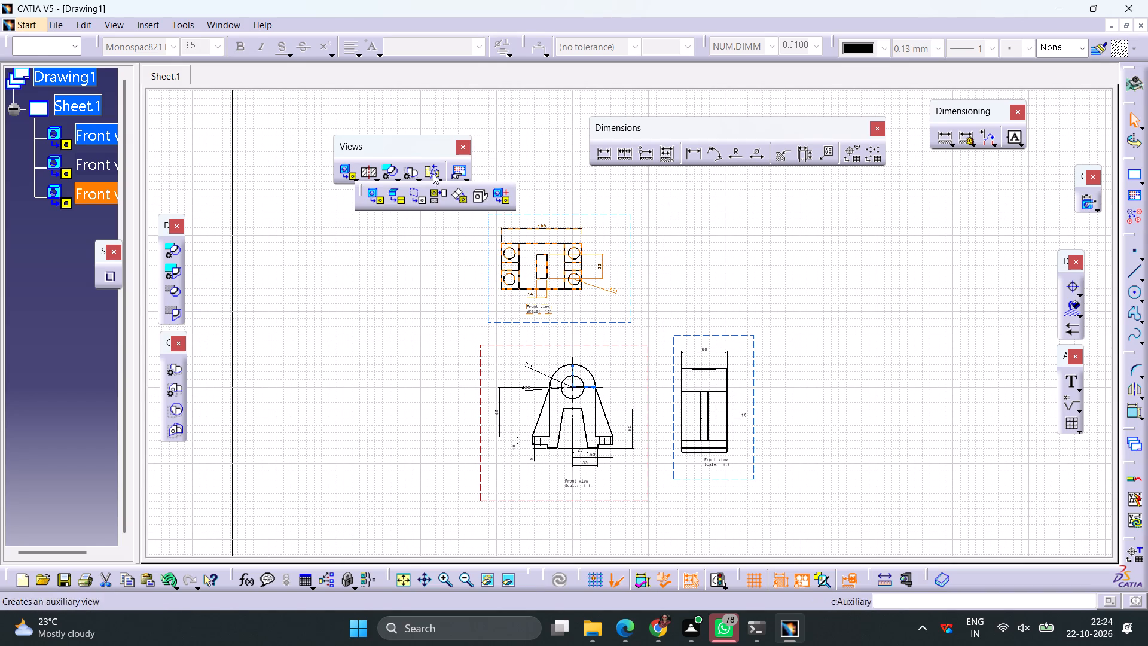
left_click(231, 28)
left_click(262, 136)
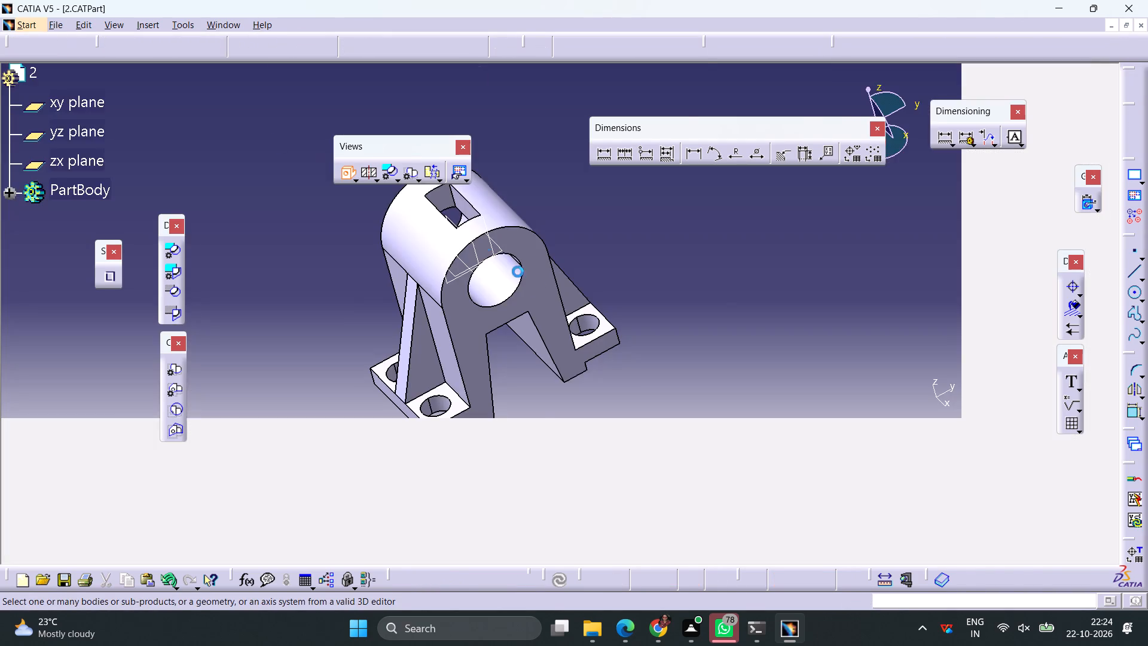
left_click(591, 290)
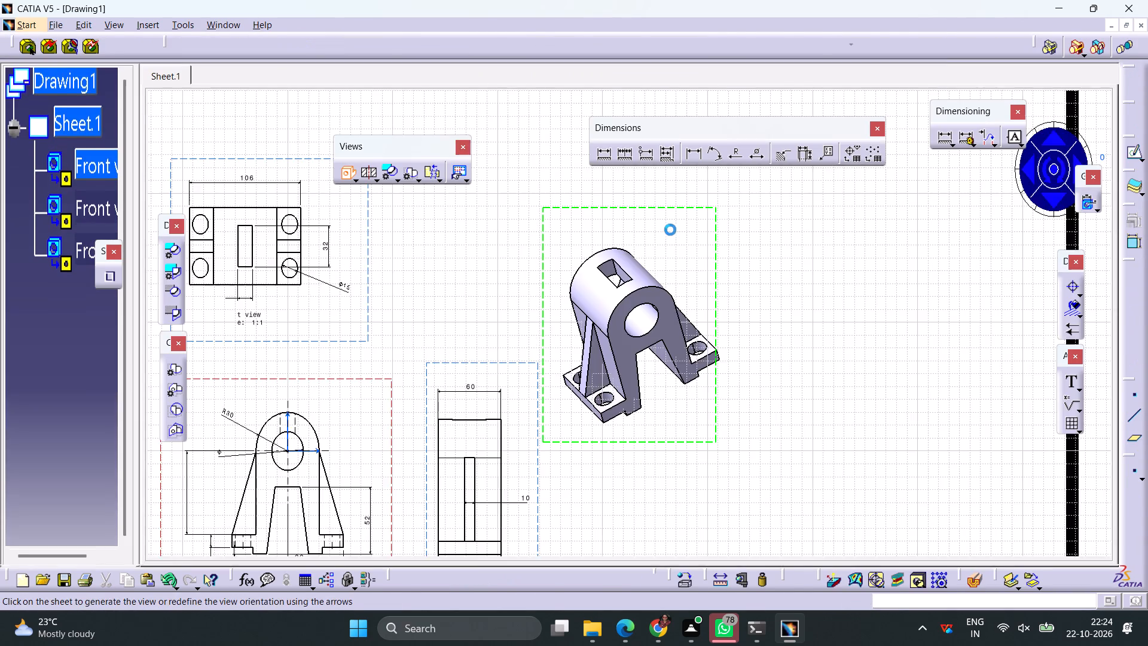
left_click_drag(521, 260, 517, 243)
Move the isometric view to directly above the side view, beside the plan view.
middle_click_drag(548, 325, 548, 367, "ctrl")
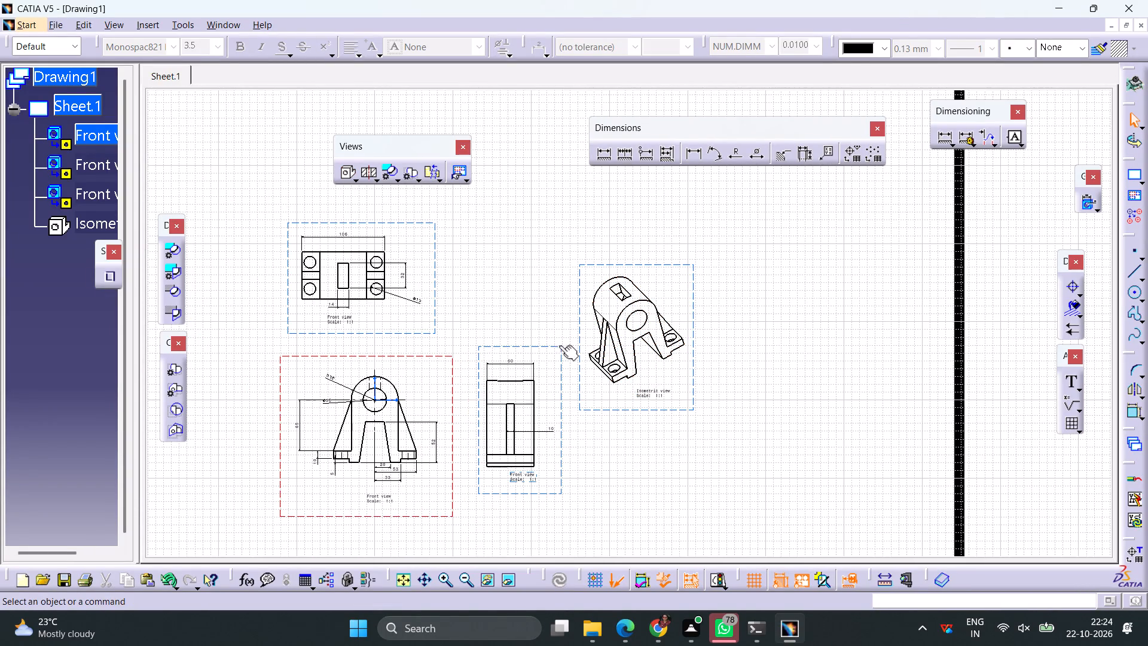
left_click_drag(586, 279, 581, 276)
left_click_drag(581, 276, 557, 252)
left_click_drag(578, 293, 570, 279)
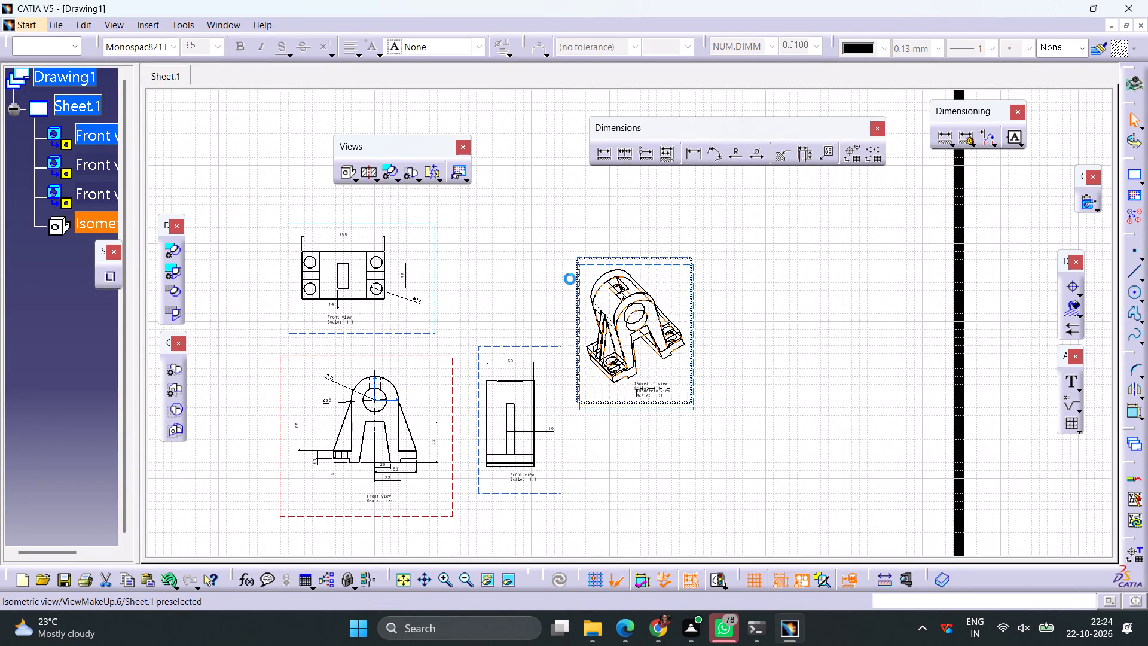
left_click_drag(570, 279, 497, 217)
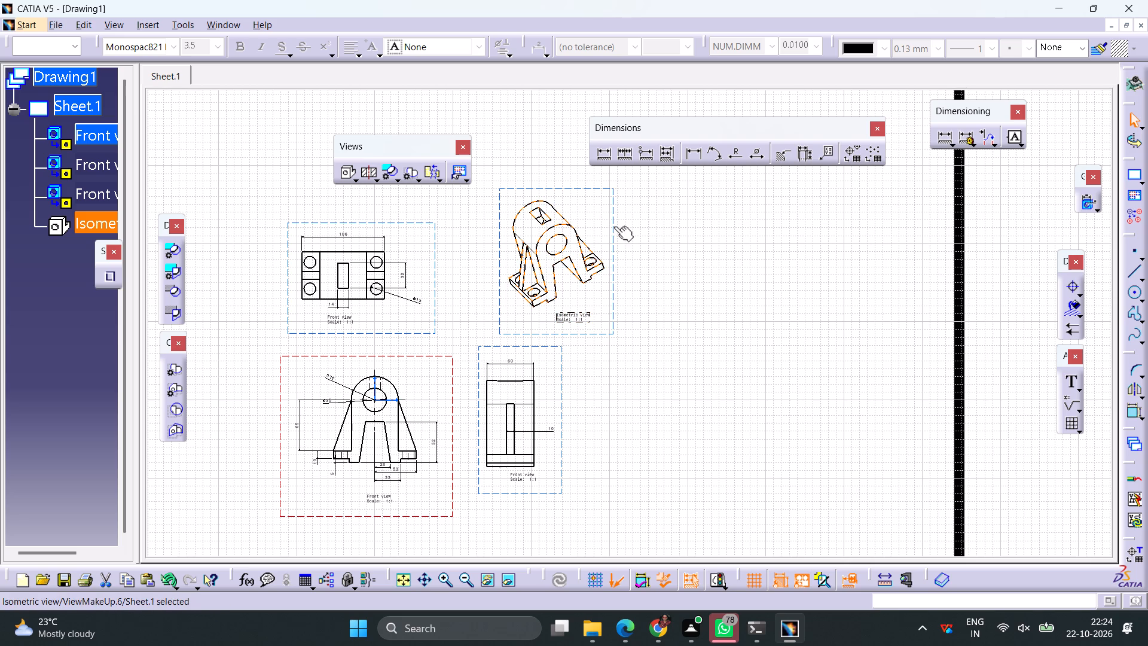
Activate the isometric view and set its view generation mode to Raster with the Shading with edges option.
right_click(614, 226)
left_click(658, 510)
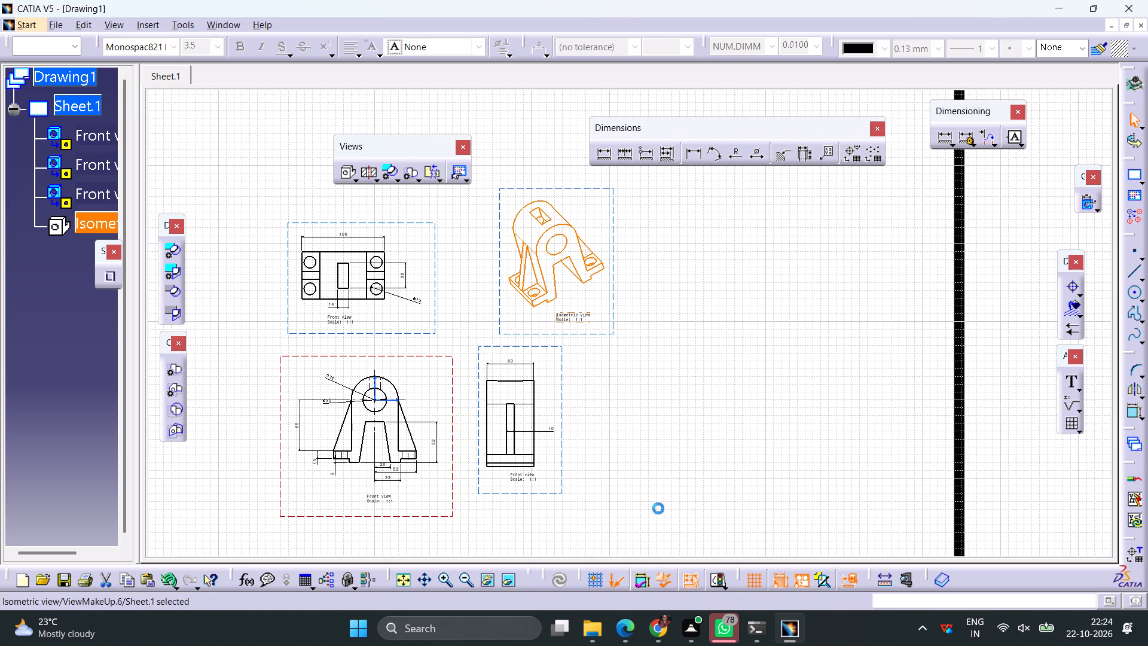
right_click(612, 299)
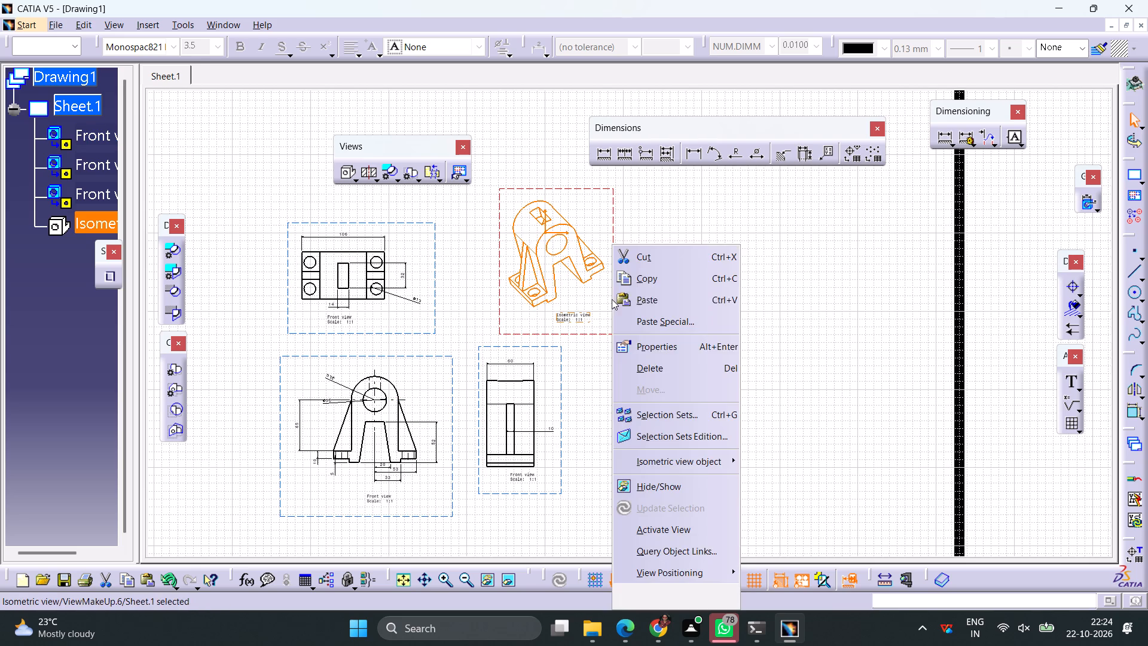
left_click(662, 349)
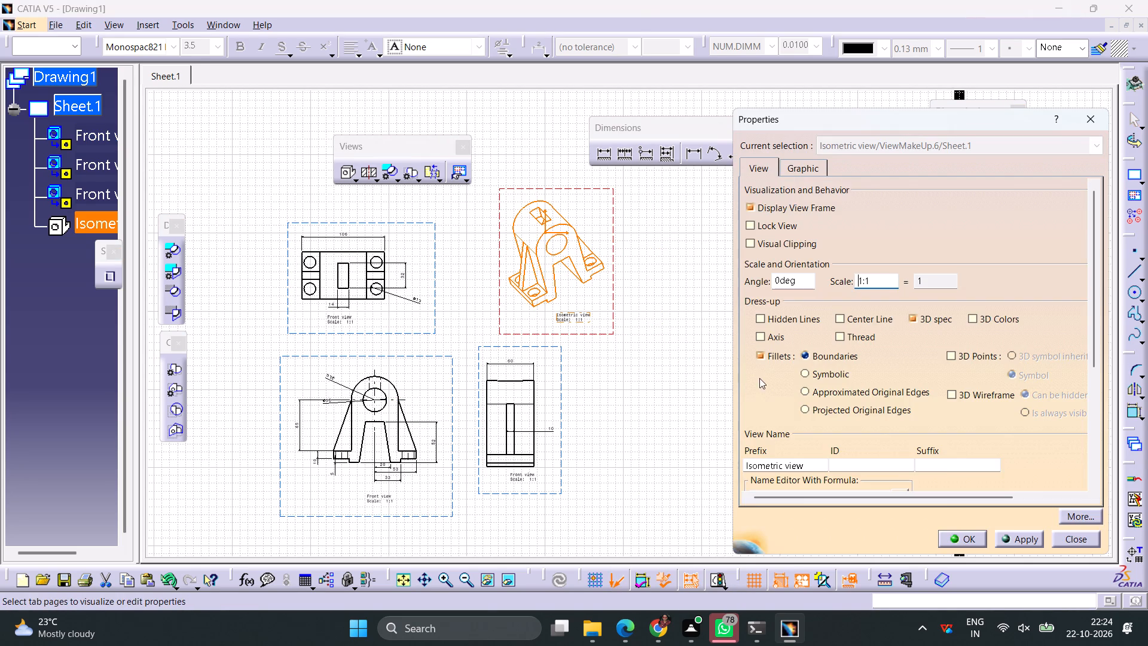
scroll(968, 432, "down", 9)
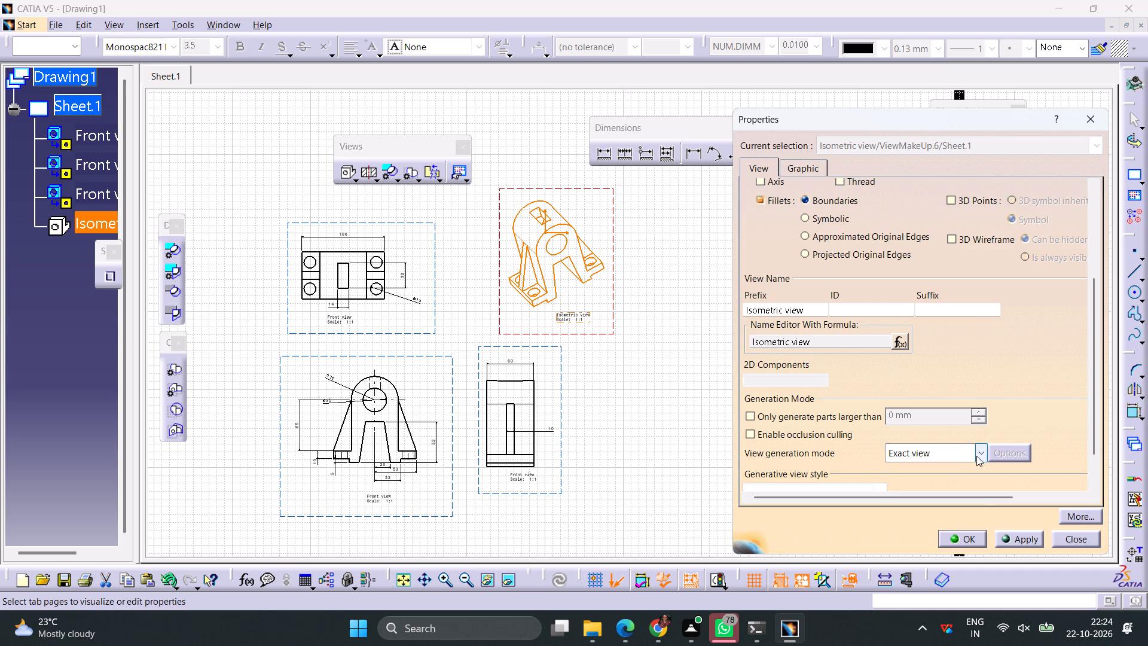
left_click(976, 456)
left_click(933, 521)
left_click(1010, 456)
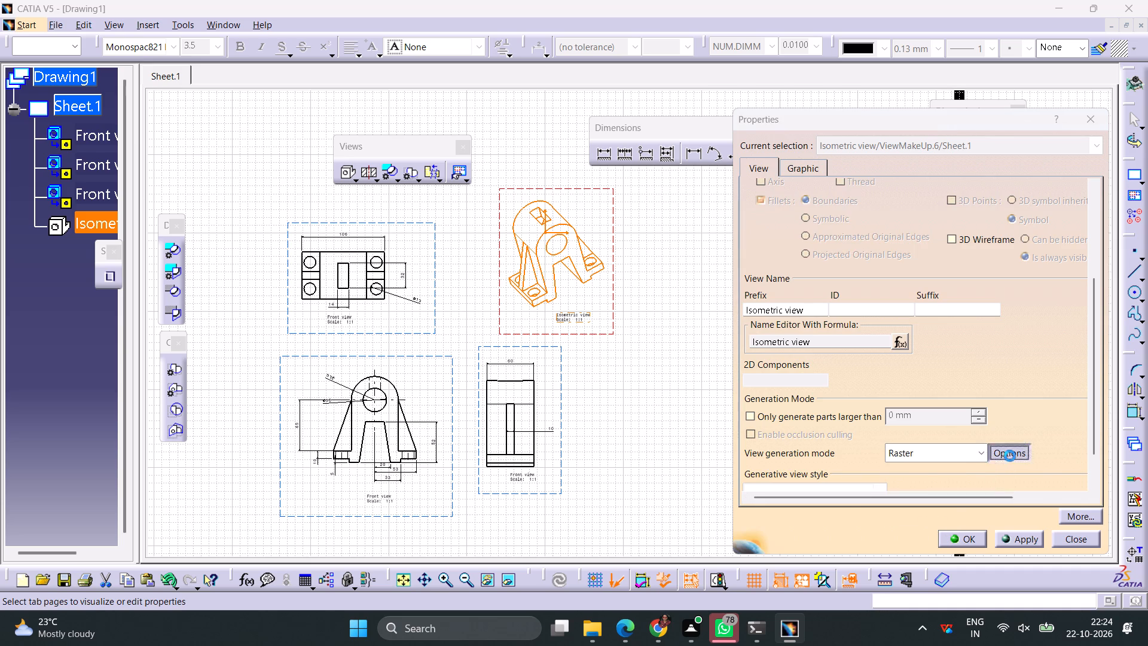
left_click(1037, 422)
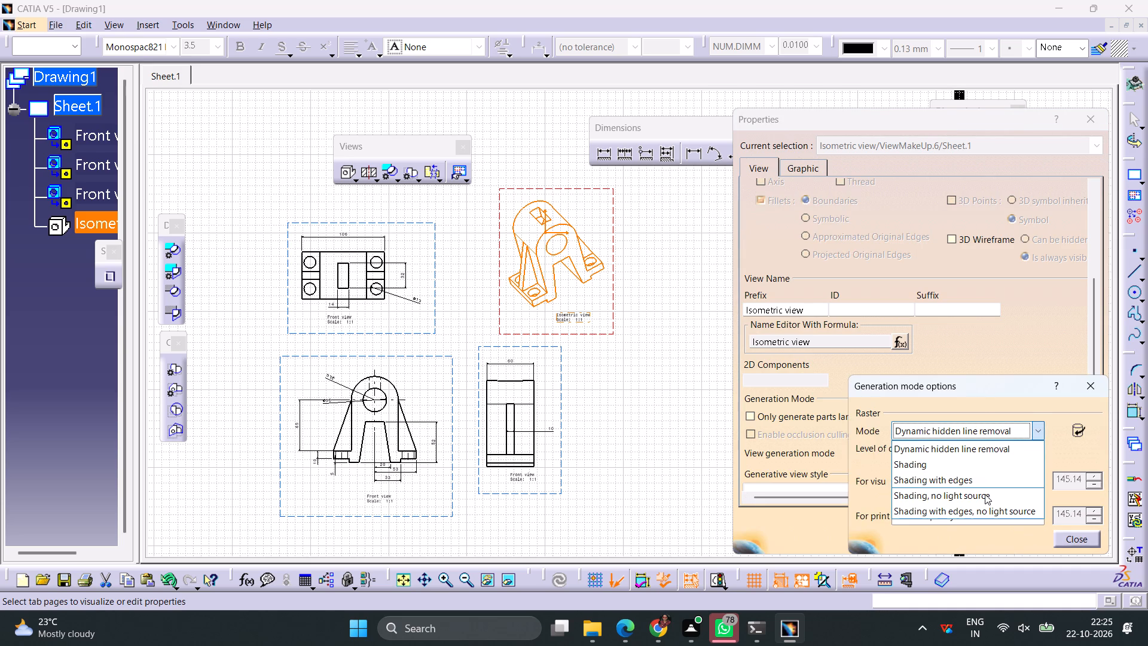
left_click(947, 479)
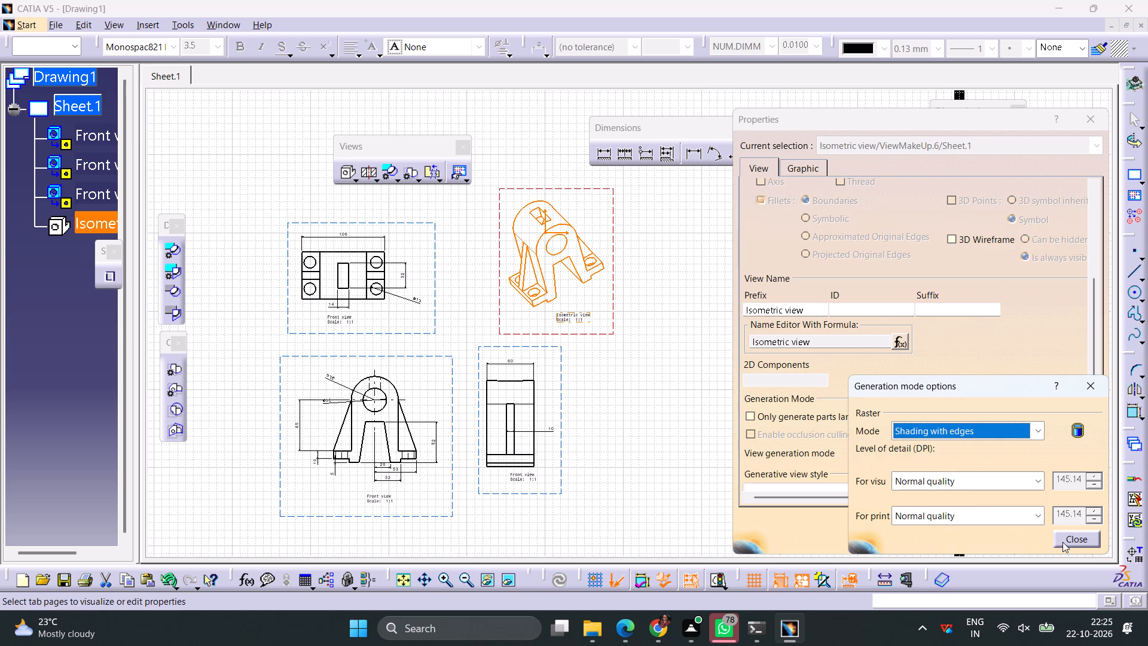
left_click(1064, 541)
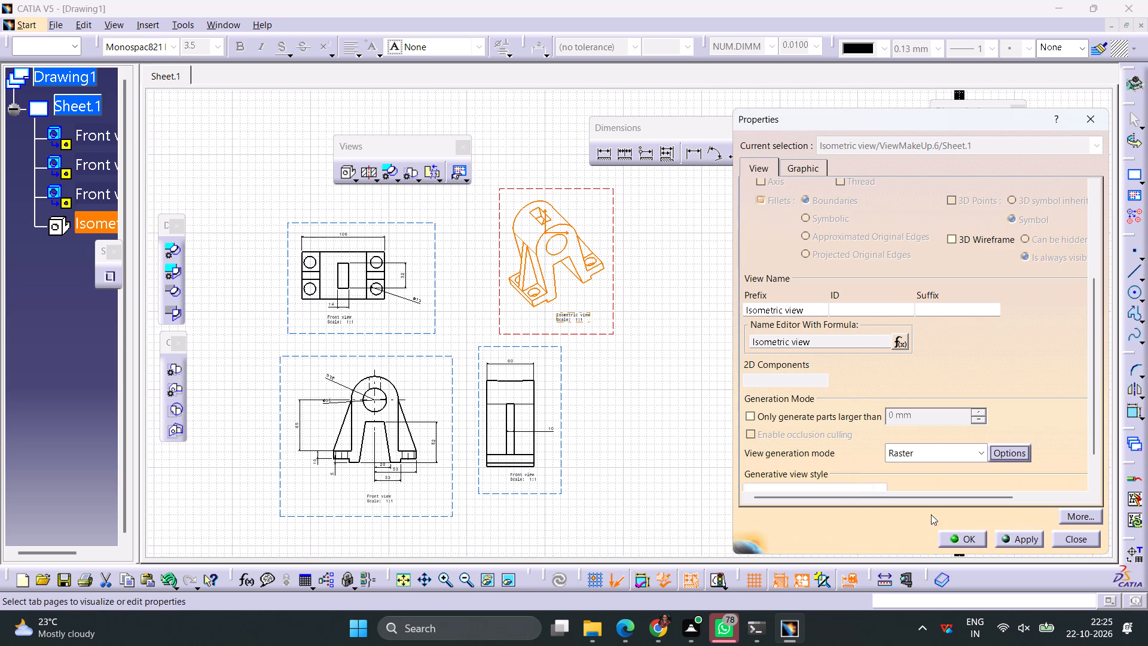
left_click(973, 537)
left_click(777, 401)
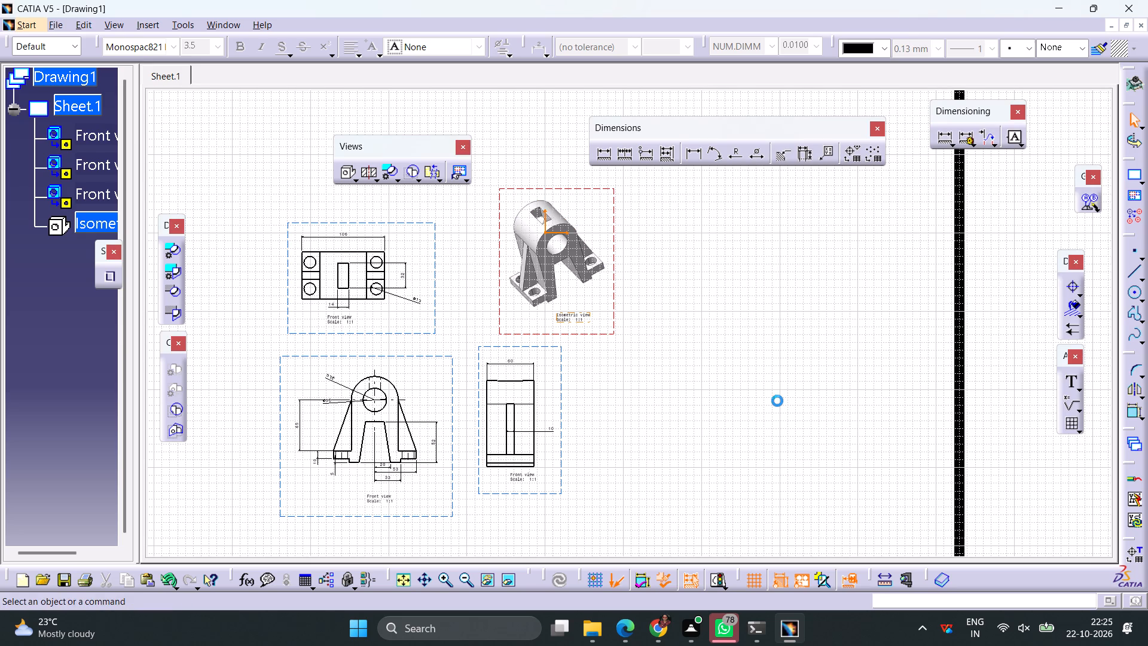
Save the drawing as 1111 in CATDrawing format in the internship folder.
left_click(56, 25)
left_click(106, 148)
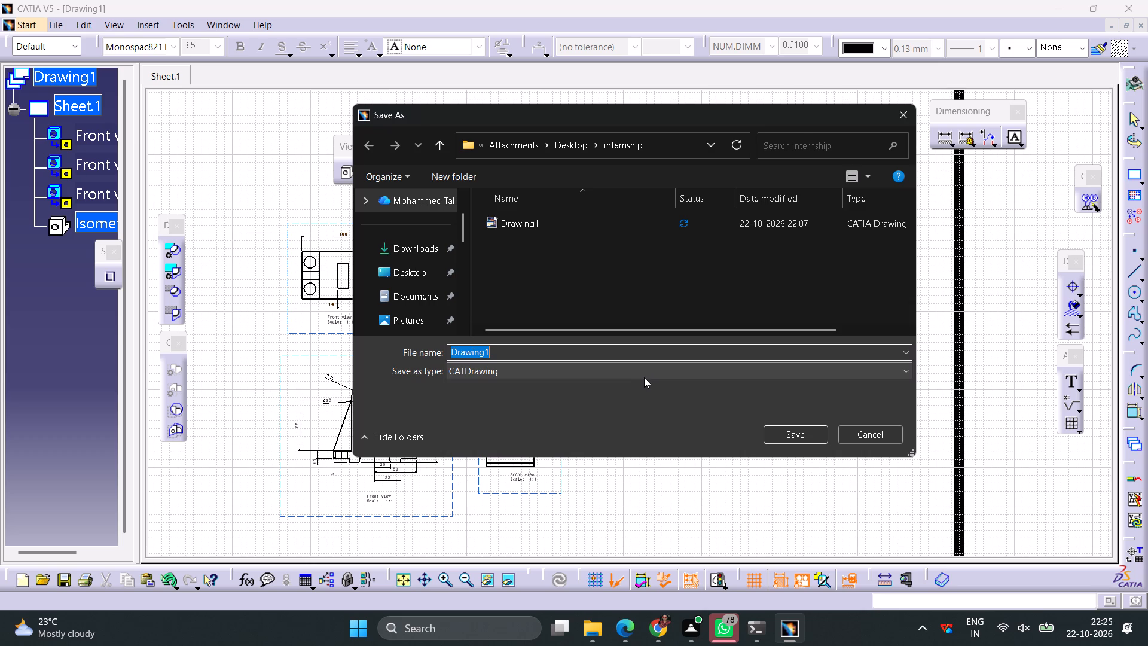
type("1111")
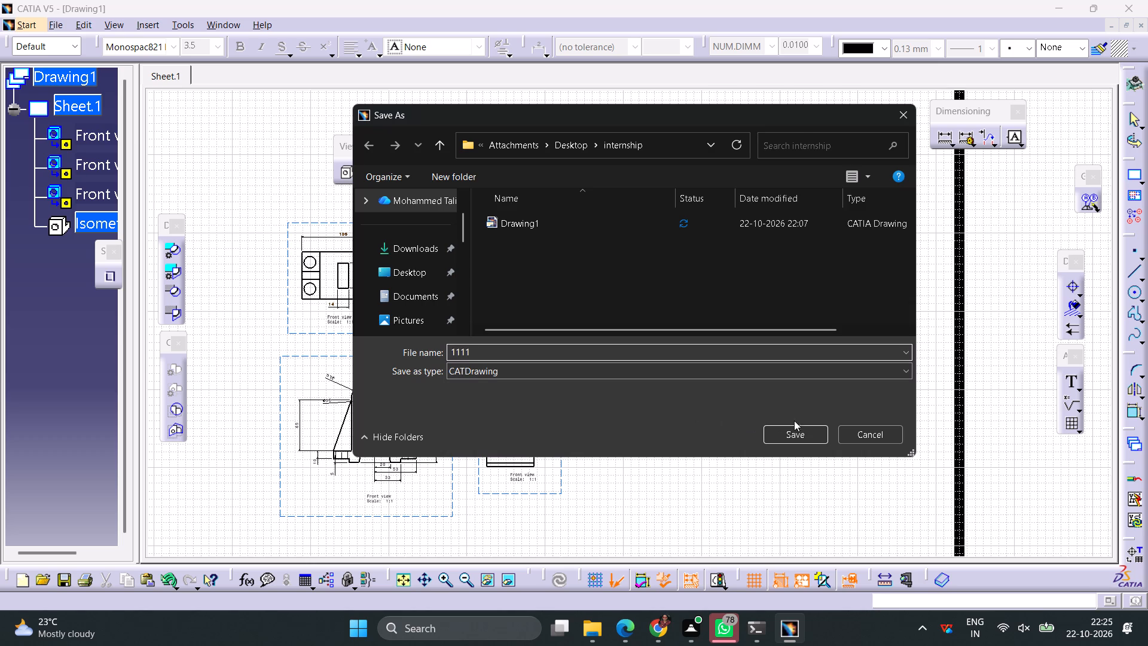
left_click(803, 429)
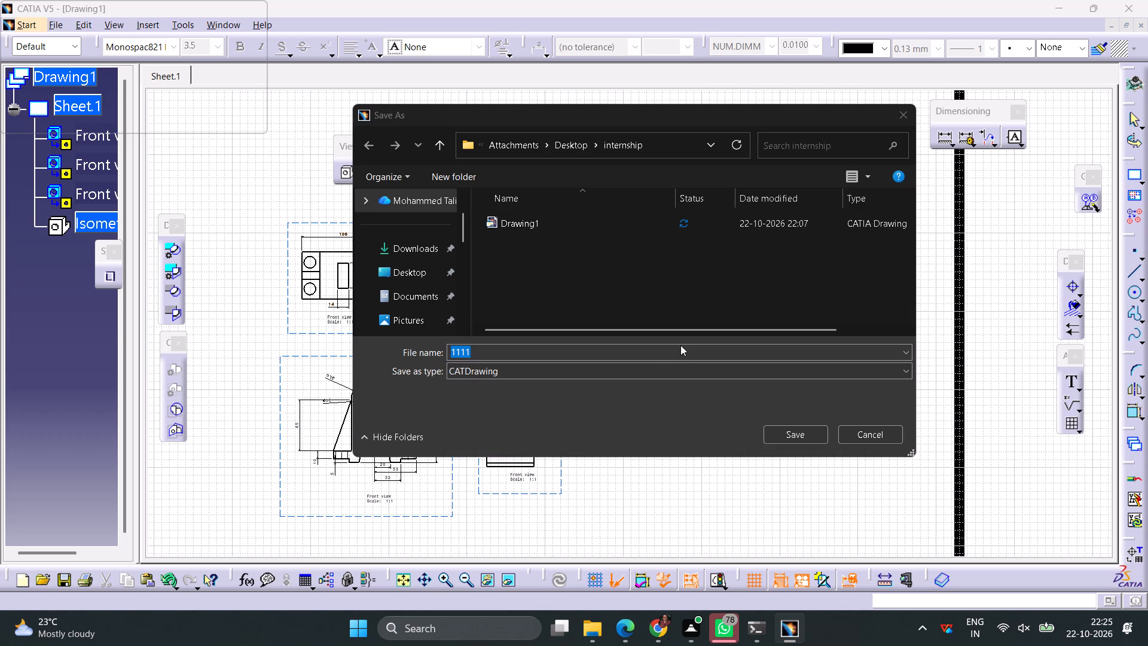
left_click(665, 330)
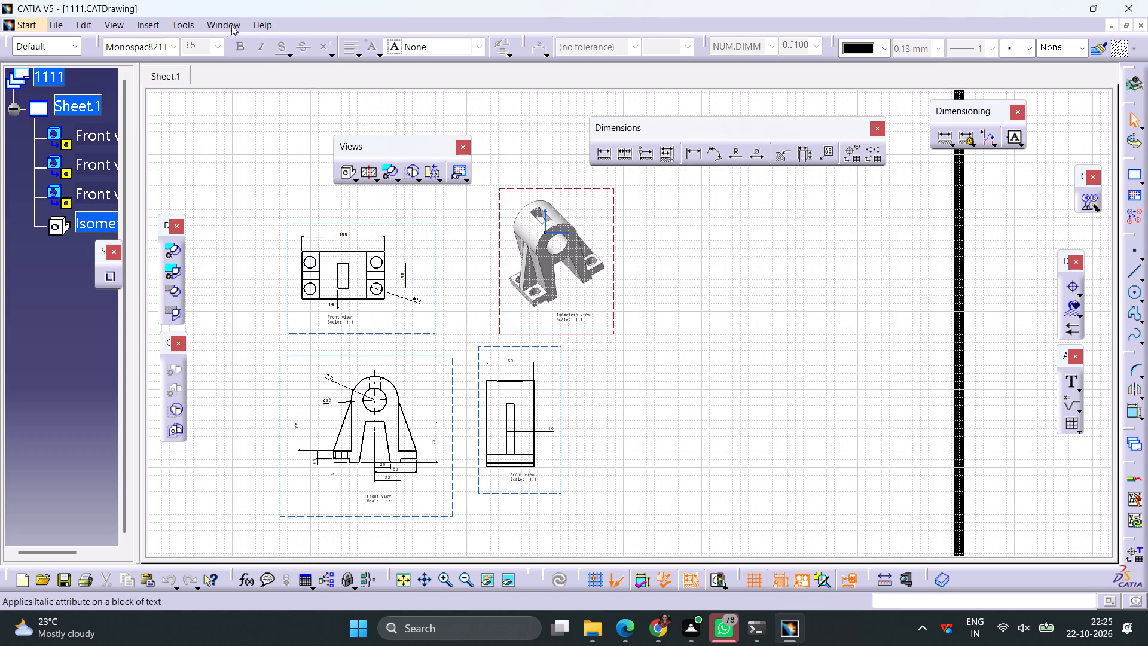
Stop the macro recording.
left_click(190, 19)
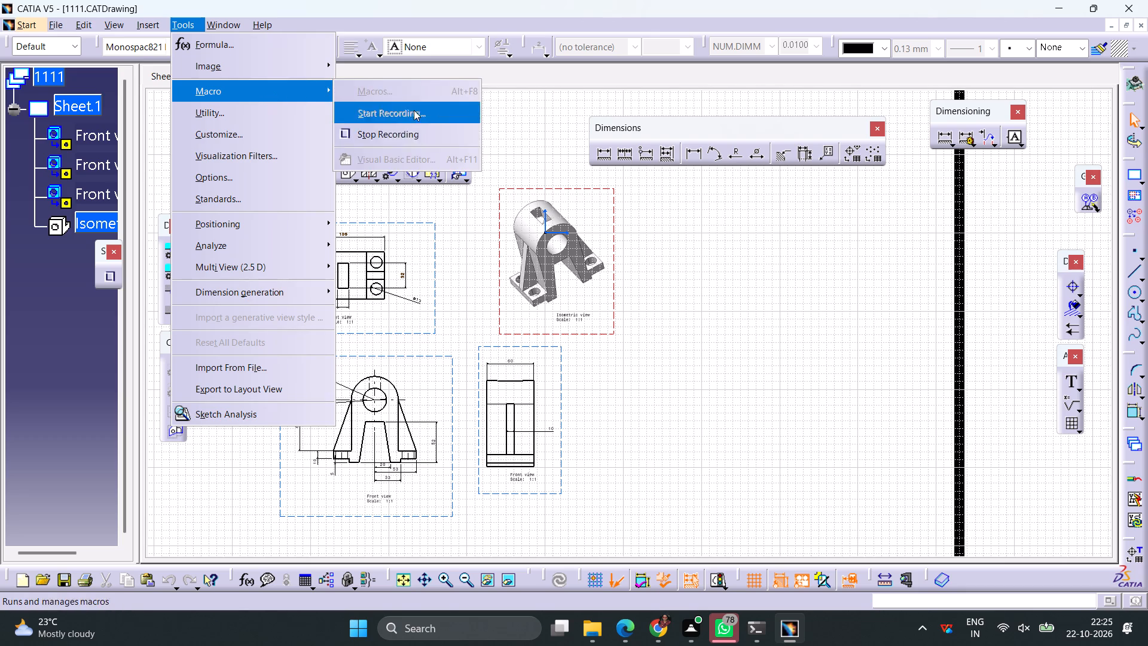
left_click(415, 129)
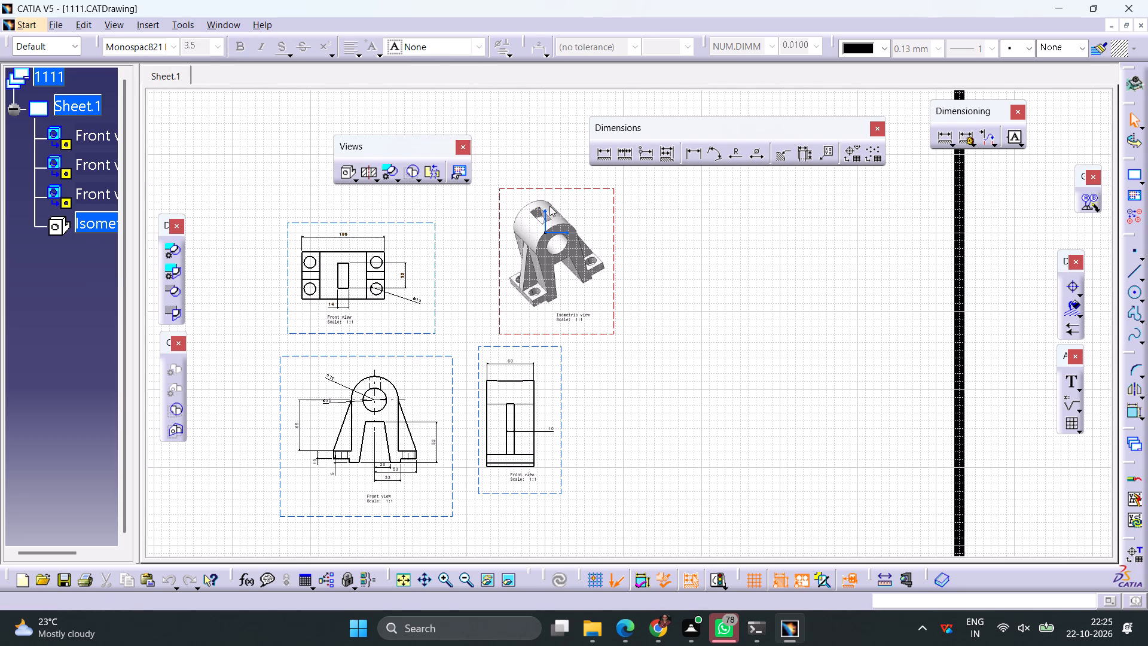
Close the 1111 drawing and the 2.CATPart document.
left_click(1138, 26)
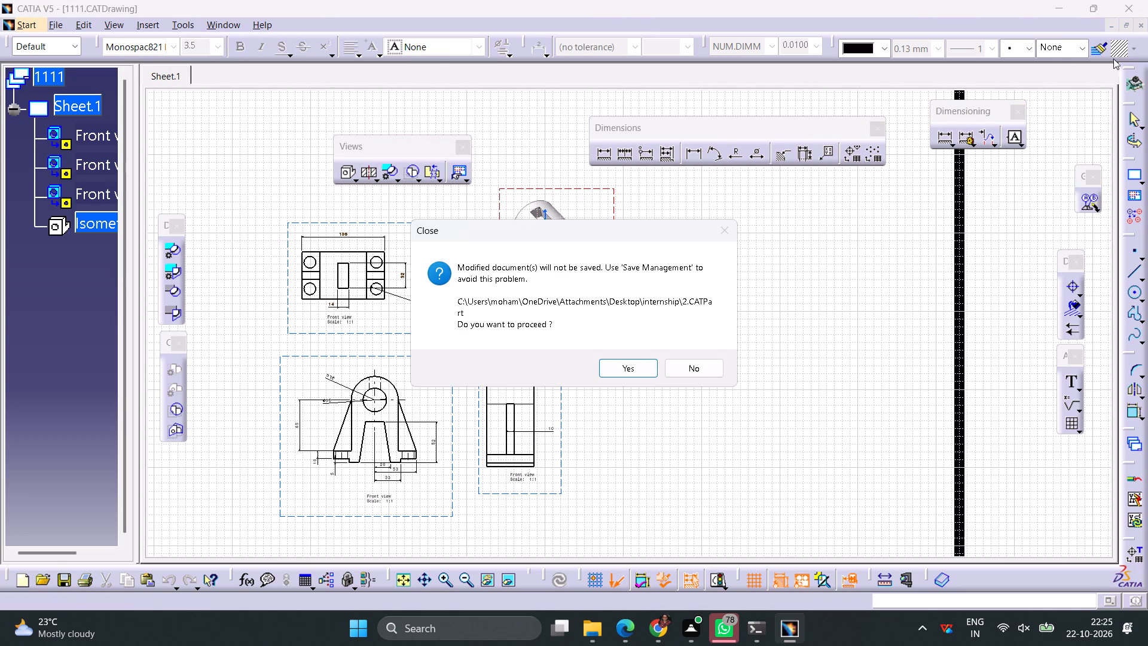
left_click(657, 365)
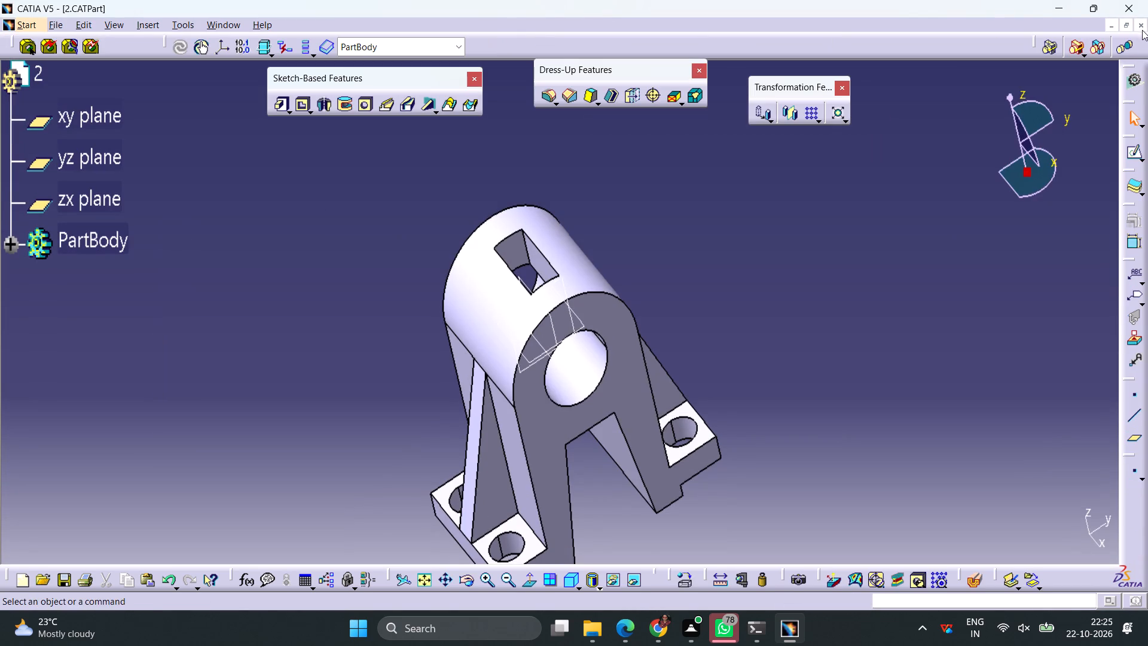
left_click(1142, 28)
left_click(597, 346)
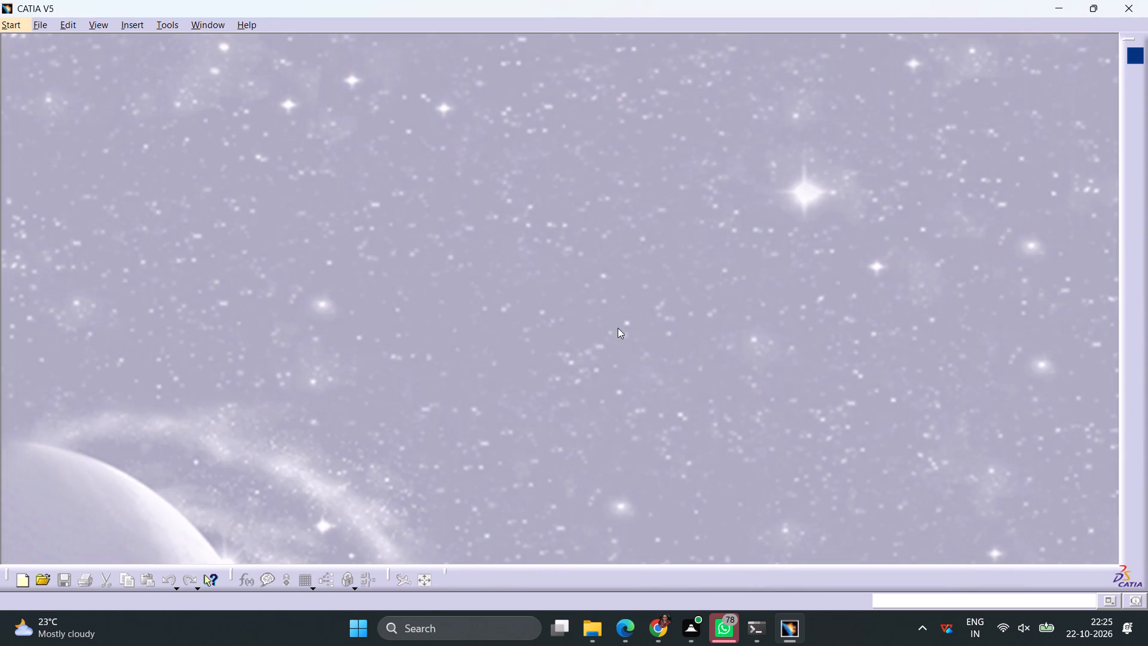